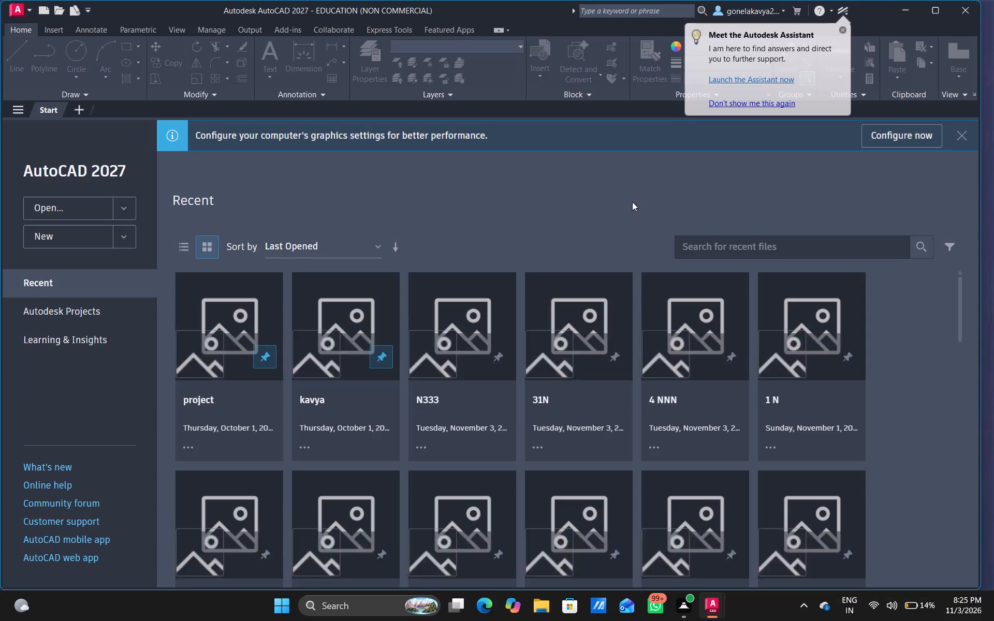
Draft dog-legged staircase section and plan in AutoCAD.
Create a new drawing from the default Tutorial-mMfg.dwt template and switch to model space.
{"action": "left_click", "coordinate": [632, 202]}
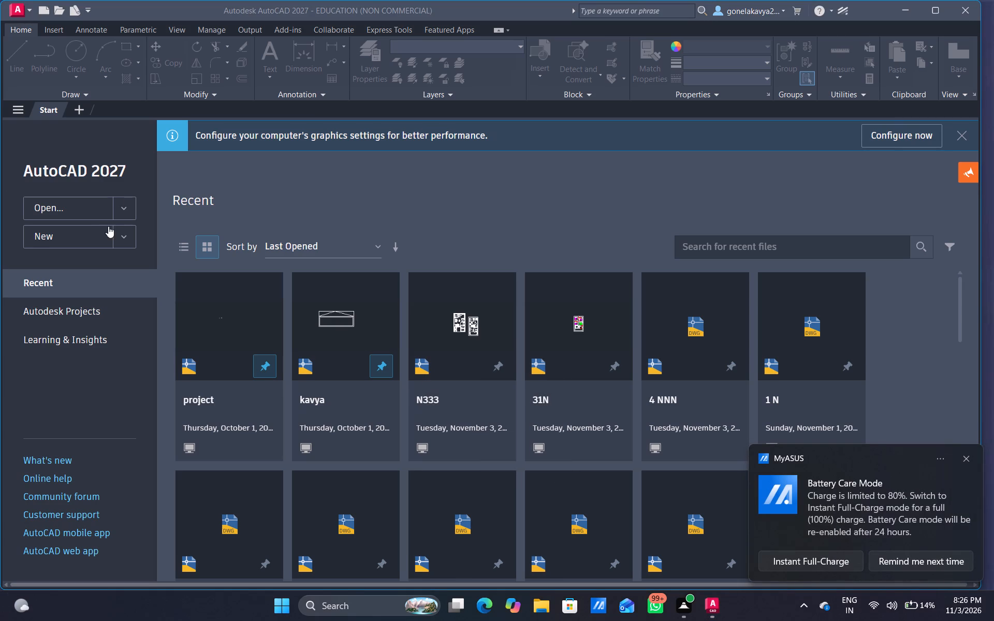
{"action": "left_click", "coordinate": [77, 241]}
{"action": "double_click", "coordinate": [77, 241]}
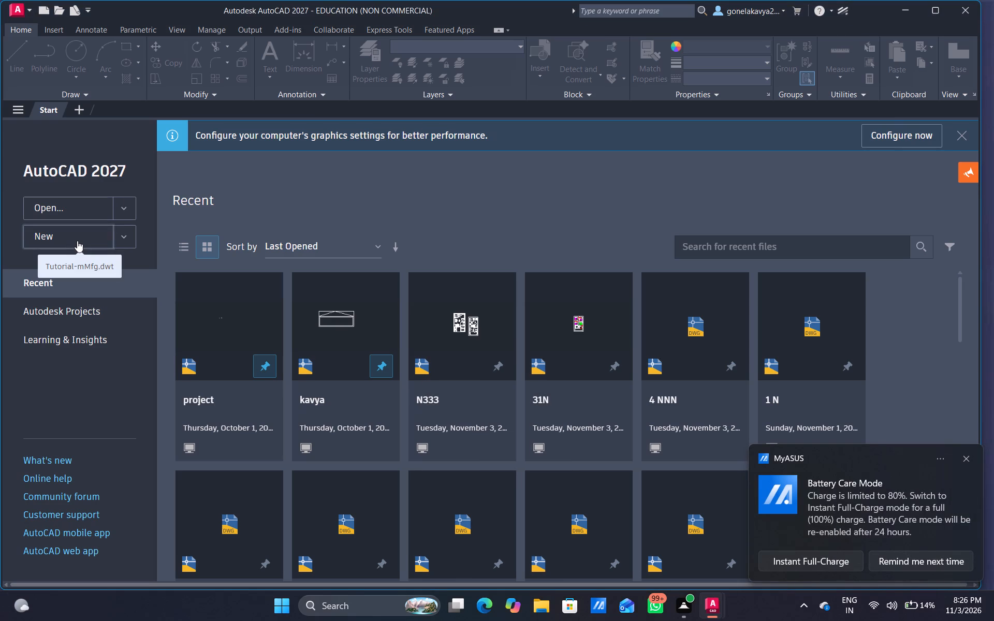
{"action": "left_click", "coordinate": [98, 240]}
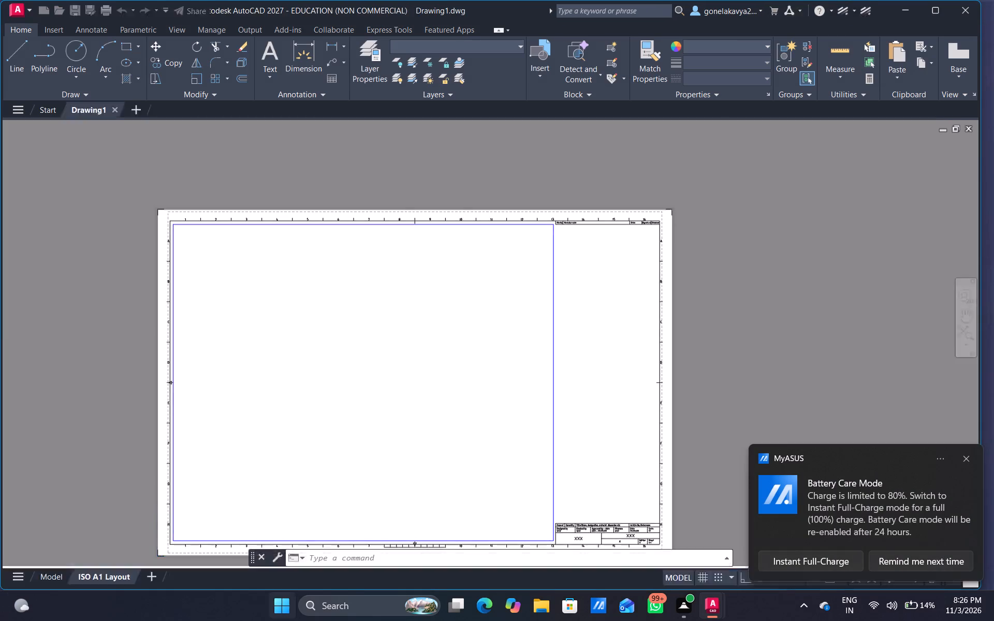
{"action": "left_click", "coordinate": [47, 576]}
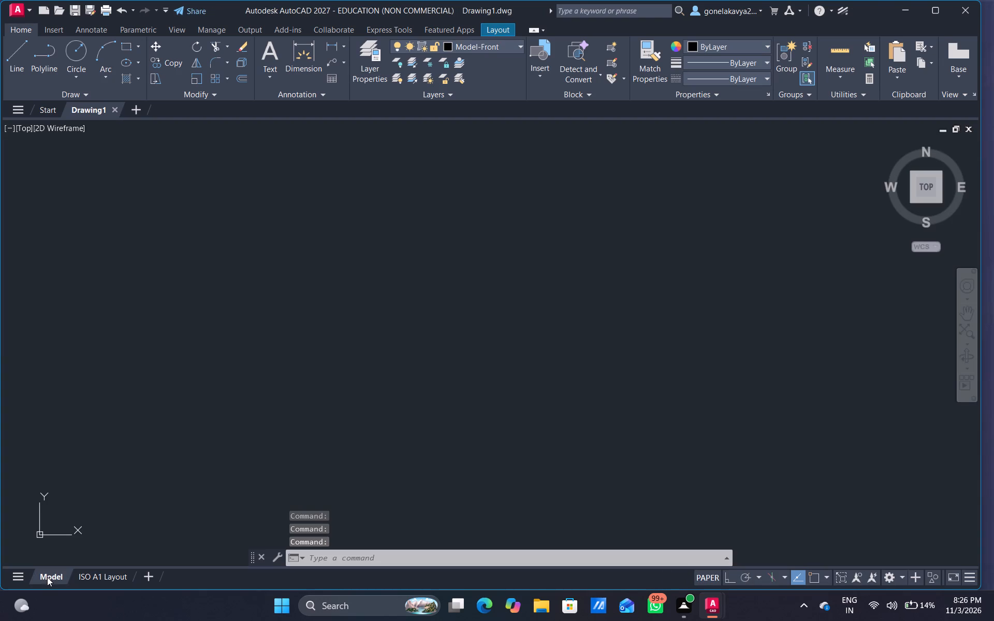
Turn on command-history logging with LOGFILEON.
{"action": "left_click", "coordinate": [415, 554]}
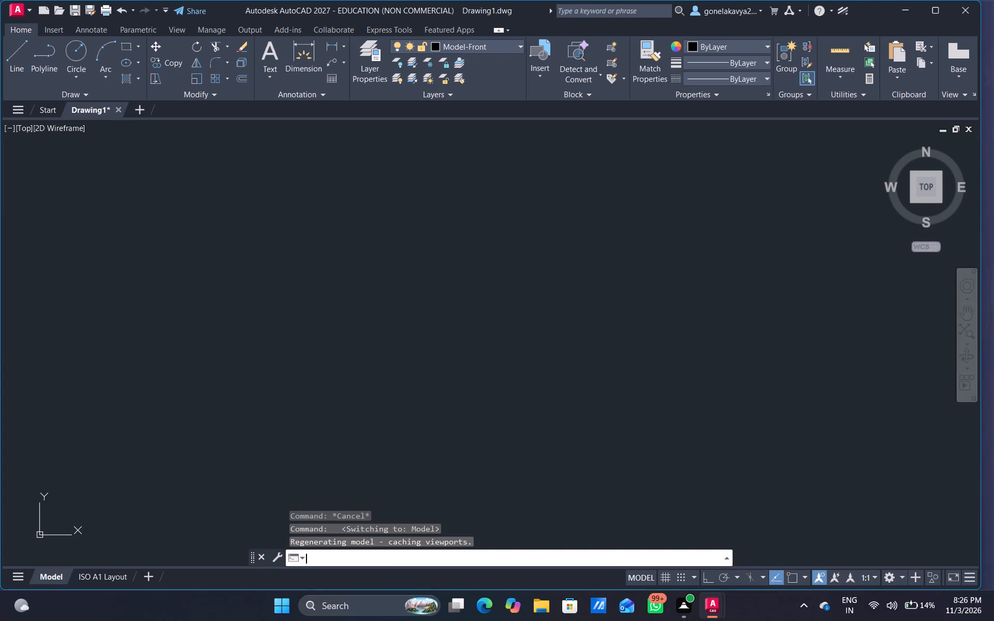
{"action": "type", "text": "lo"}
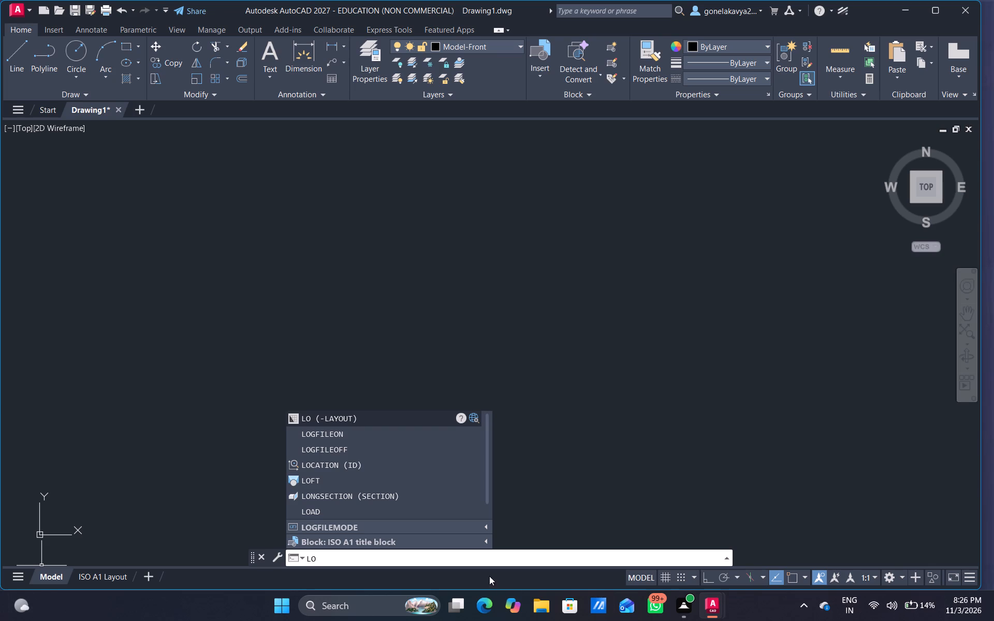
{"action": "left_click_drag", "start_coordinate": [429, 435], "coordinate": [415, 439]}
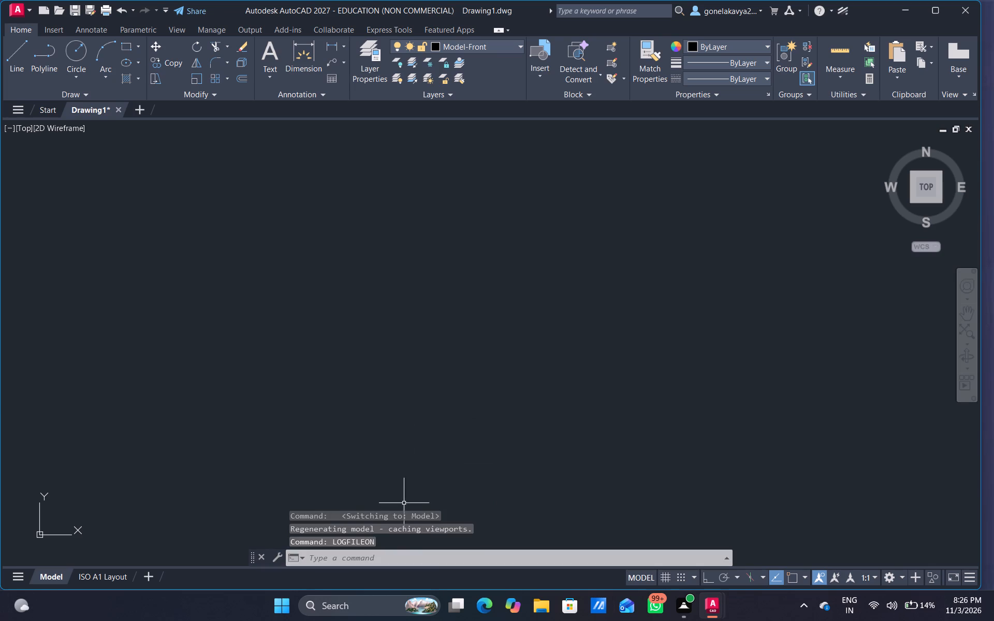
Configure the drawing units to Engineering length with 0'-0" precision and Inches as the insertion scale.
{"action": "left_click", "coordinate": [441, 563]}
{"action": "type", "text": "un"}
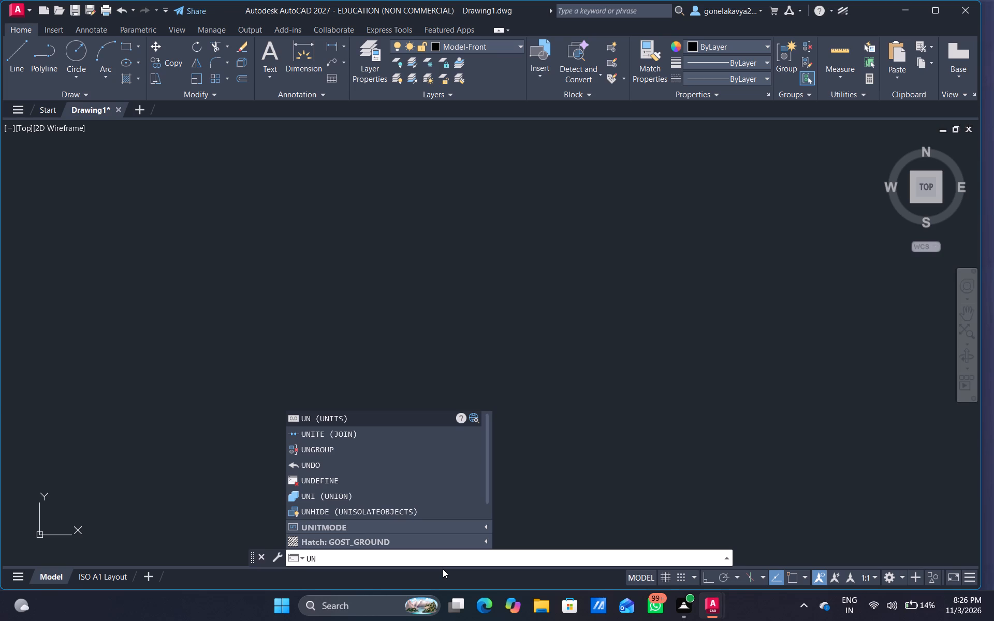
{"action": "key", "text": "Return"}
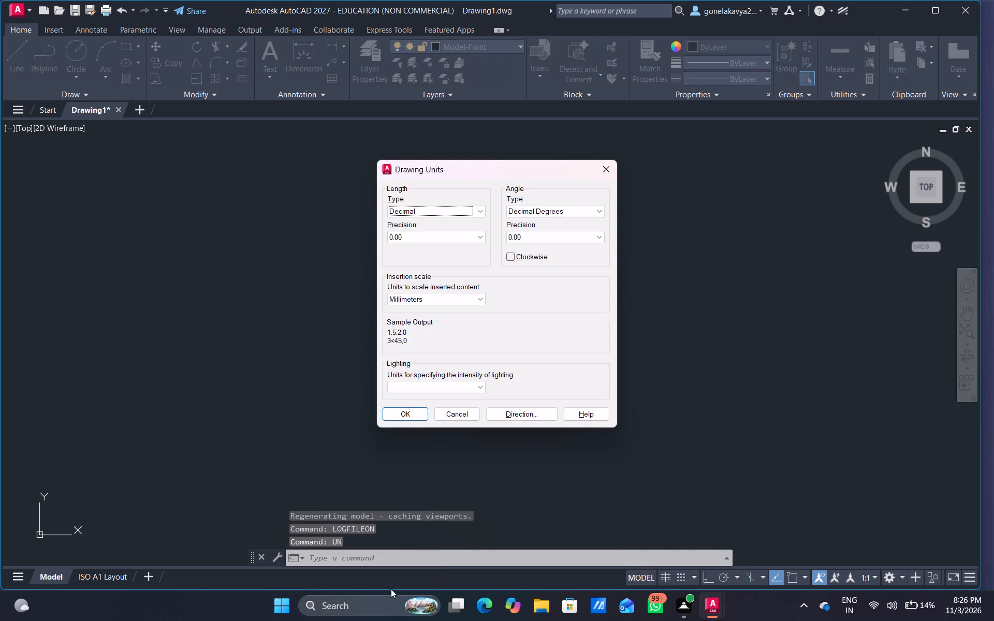
{"action": "left_click", "coordinate": [466, 208]}
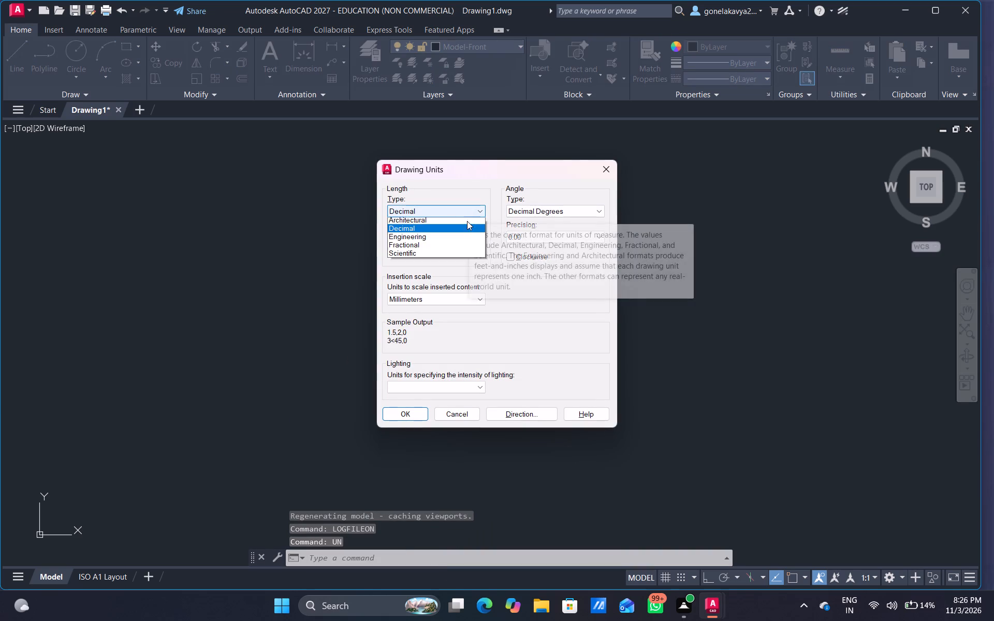
{"action": "left_click", "coordinate": [467, 240]}
{"action": "left_click", "coordinate": [469, 240]}
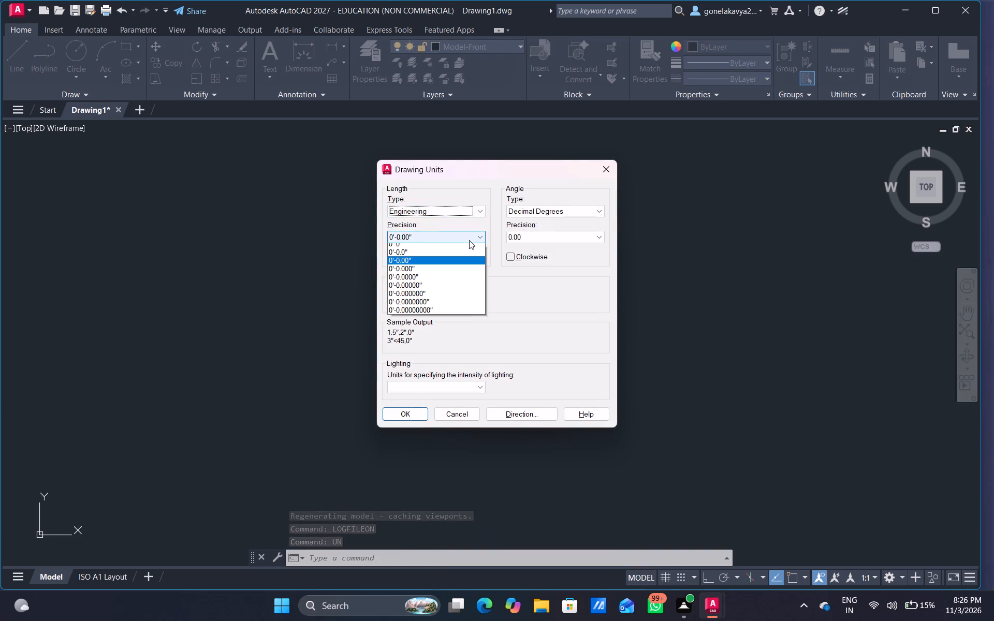
{"action": "left_click", "coordinate": [459, 246]}
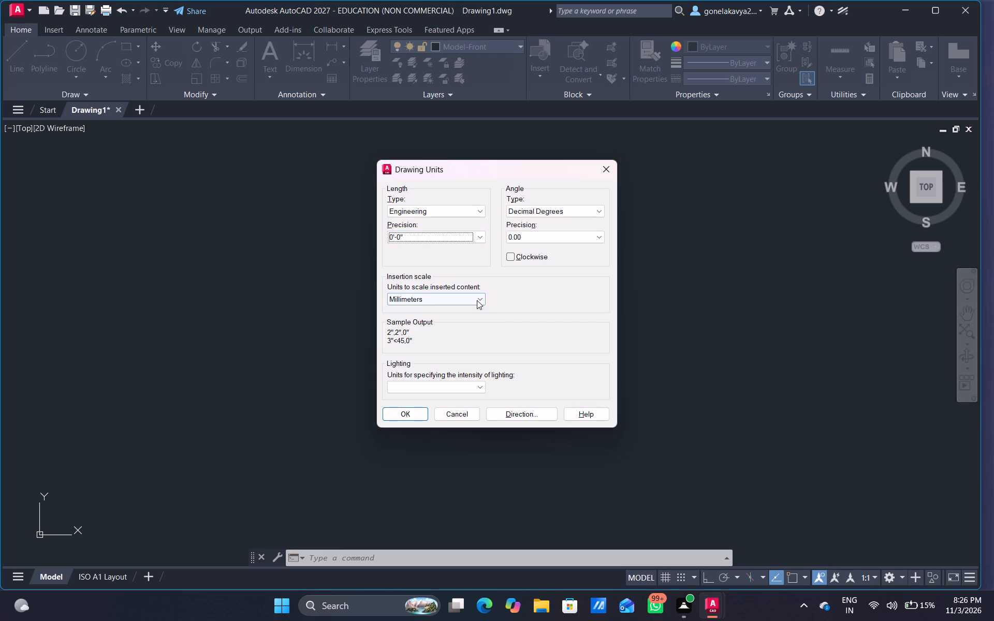
{"action": "left_click", "coordinate": [477, 300]}
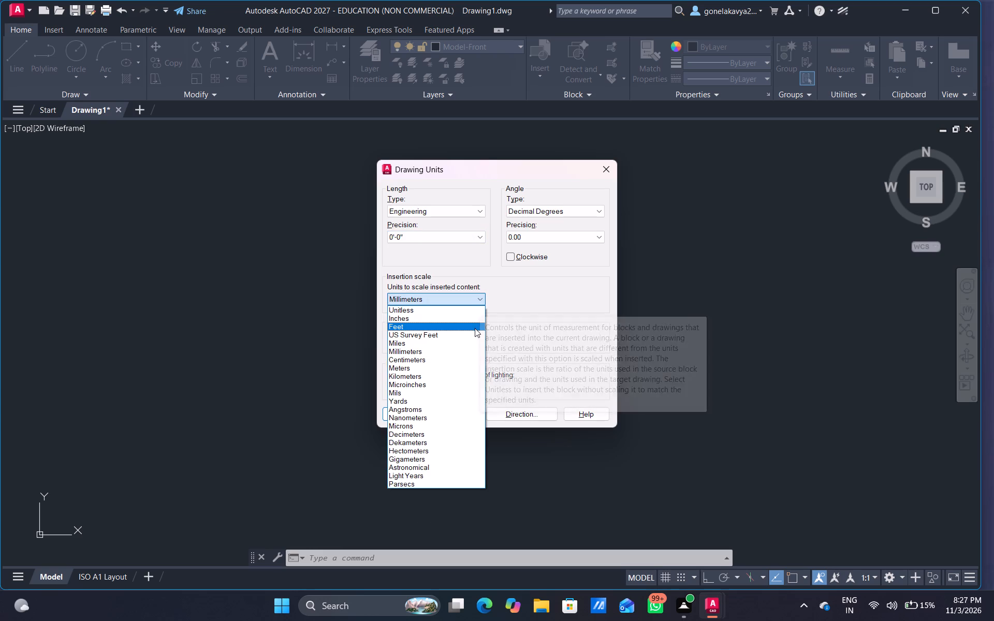
{"action": "left_click", "coordinate": [469, 318]}
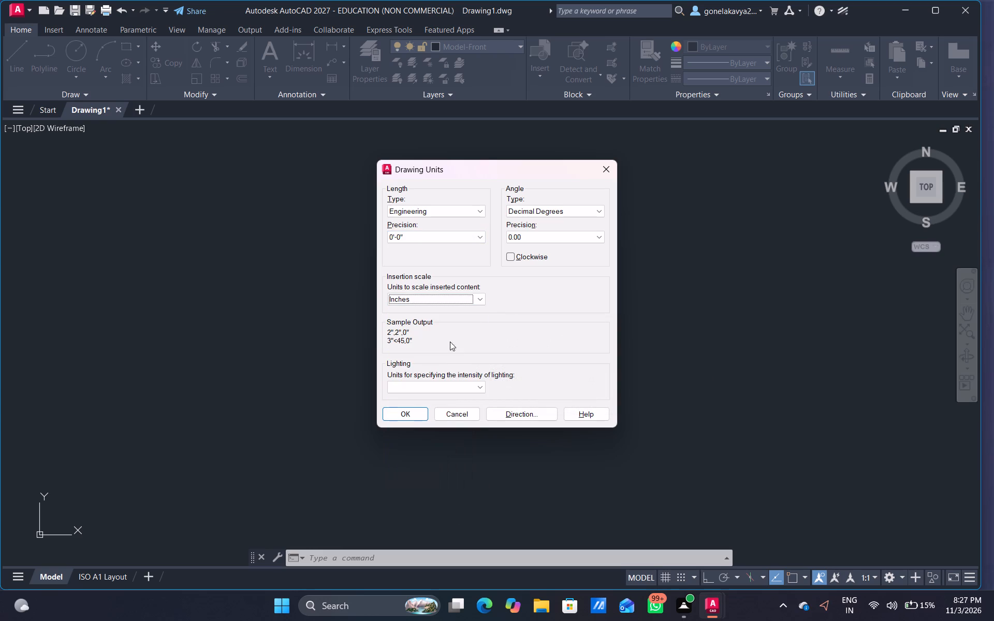
{"action": "left_click", "coordinate": [405, 416]}
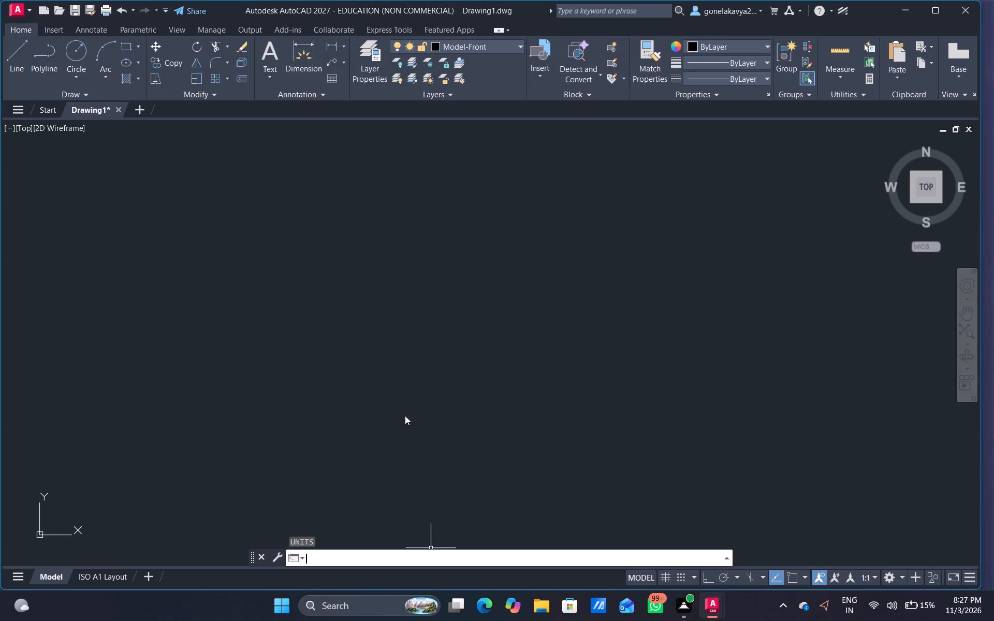
Modify the style overrides of dimension style ISO-25, setting the text height to 1.
{"action": "key", "text": "d"}
{"action": "key", "text": "Return"}
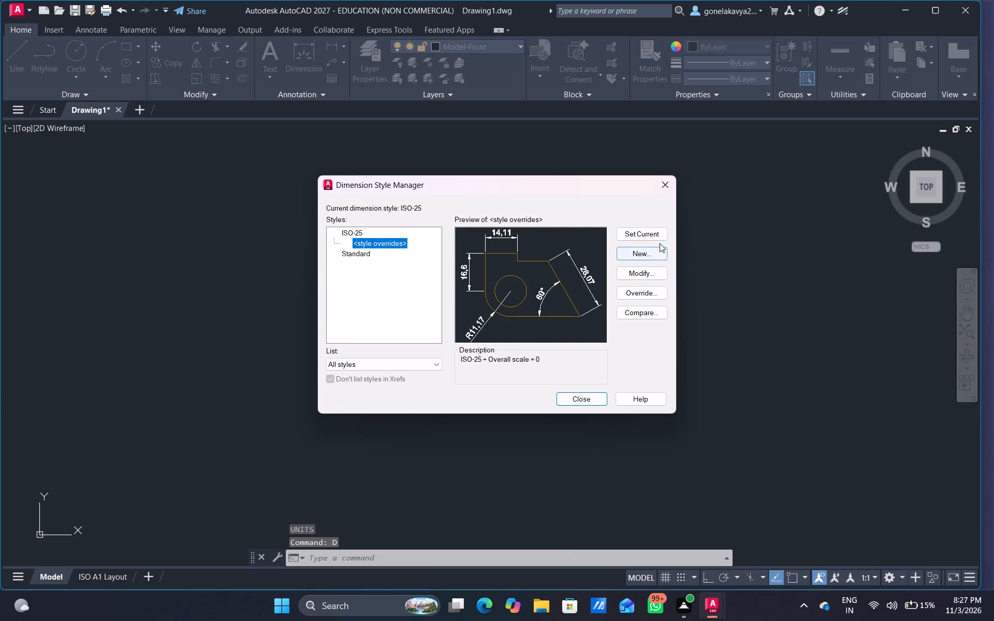
{"action": "left_click", "coordinate": [652, 277]}
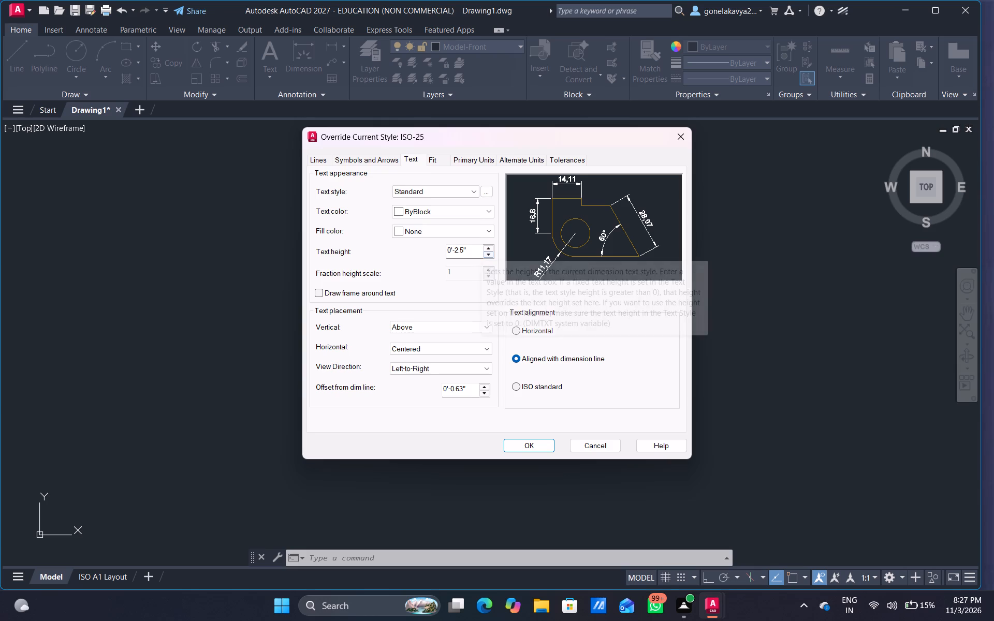
{"action": "left_click_drag", "start_coordinate": [478, 252], "coordinate": [415, 261]}
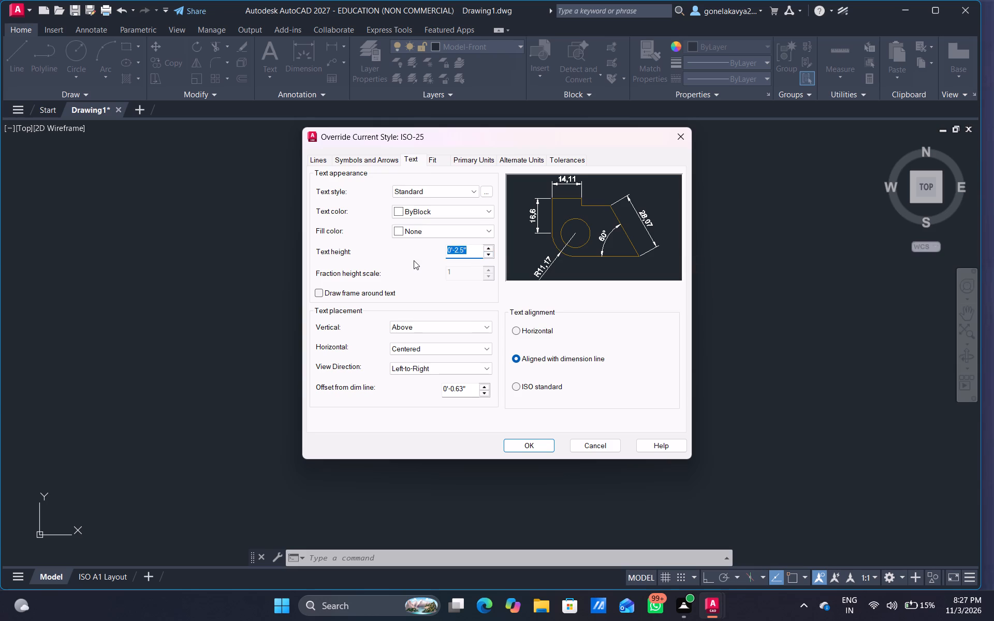
{"action": "key", "text": "BackSpace"}
{"action": "key", "text": "1"}
Set the overrides' linear dimension units to Engineering with 0'-0" precision, make them current and finish the dimension style setup.
{"action": "left_click", "coordinate": [469, 160]}
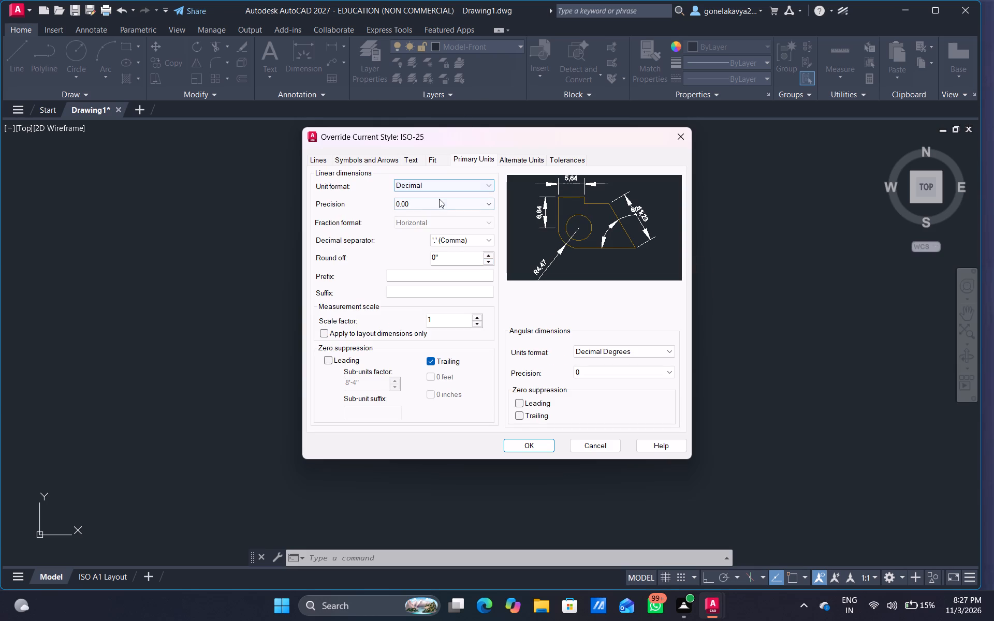
{"action": "left_click", "coordinate": [462, 182]}
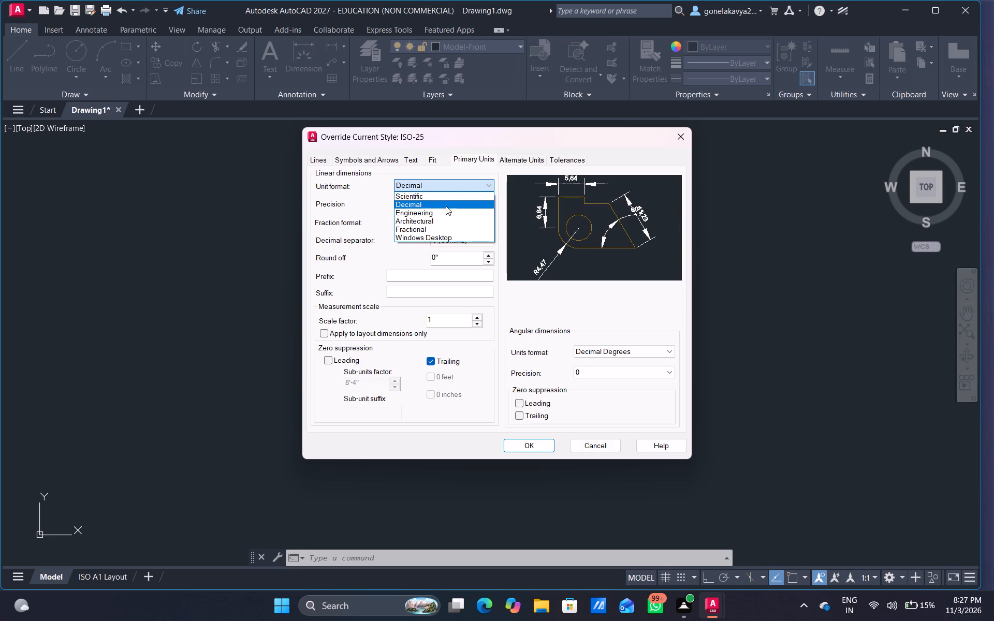
{"action": "left_click", "coordinate": [444, 213]}
{"action": "left_click", "coordinate": [454, 206]}
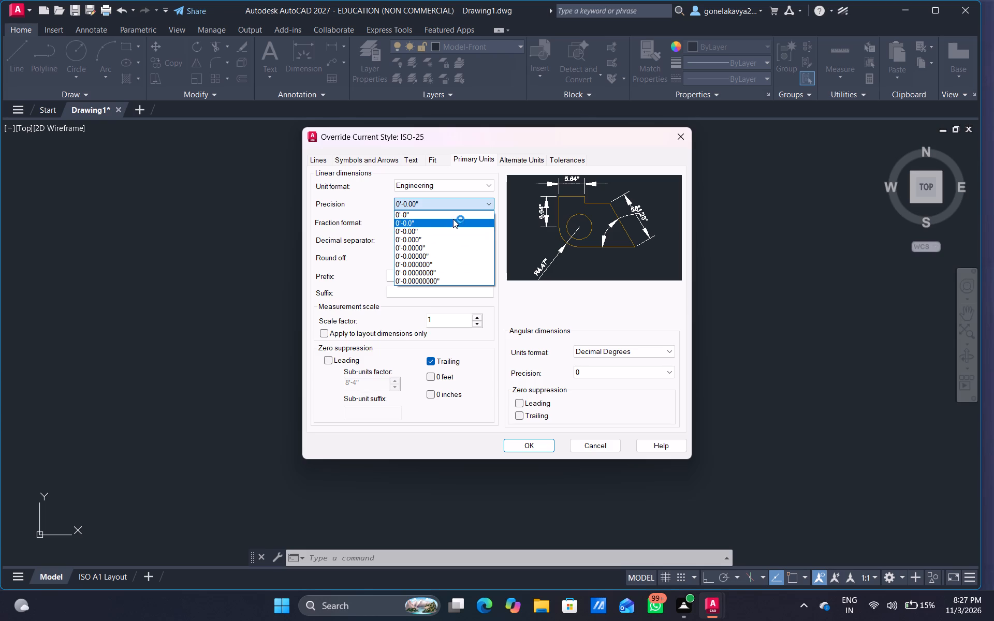
{"action": "left_click", "coordinate": [453, 214]}
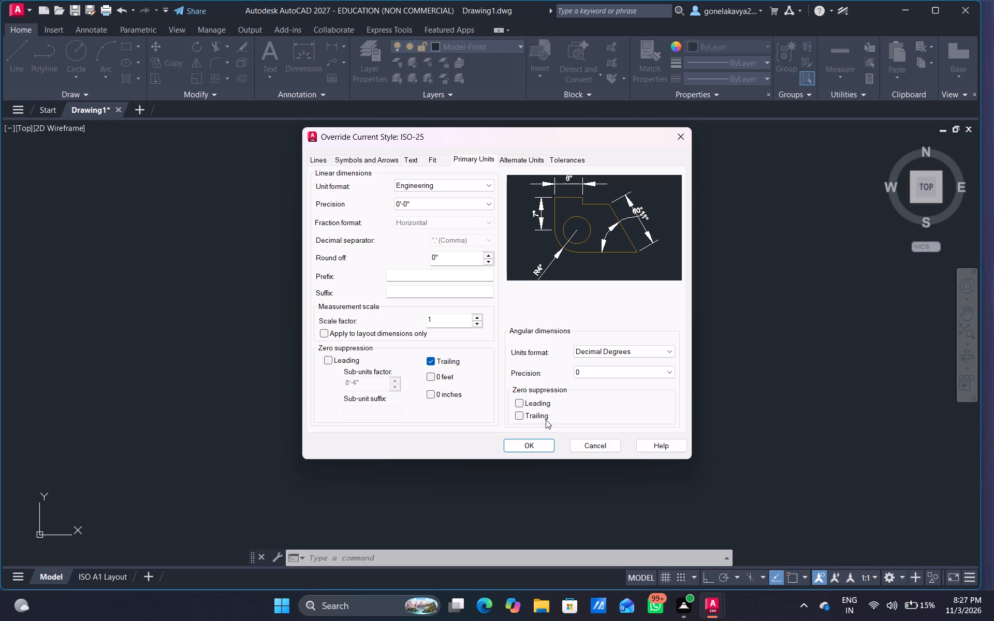
{"action": "left_click", "coordinate": [530, 443]}
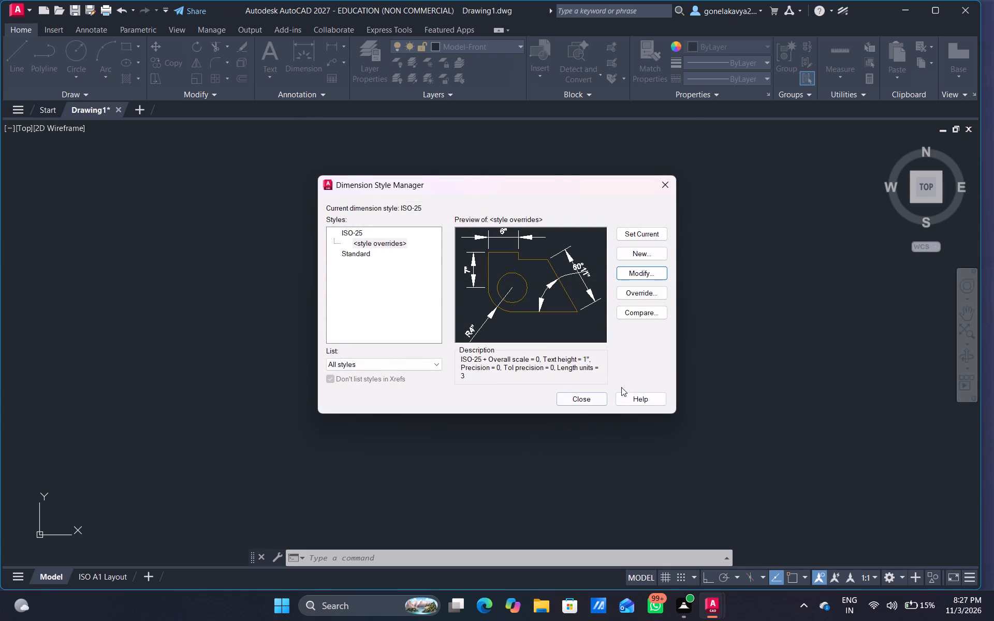
{"action": "left_click", "coordinate": [641, 234]}
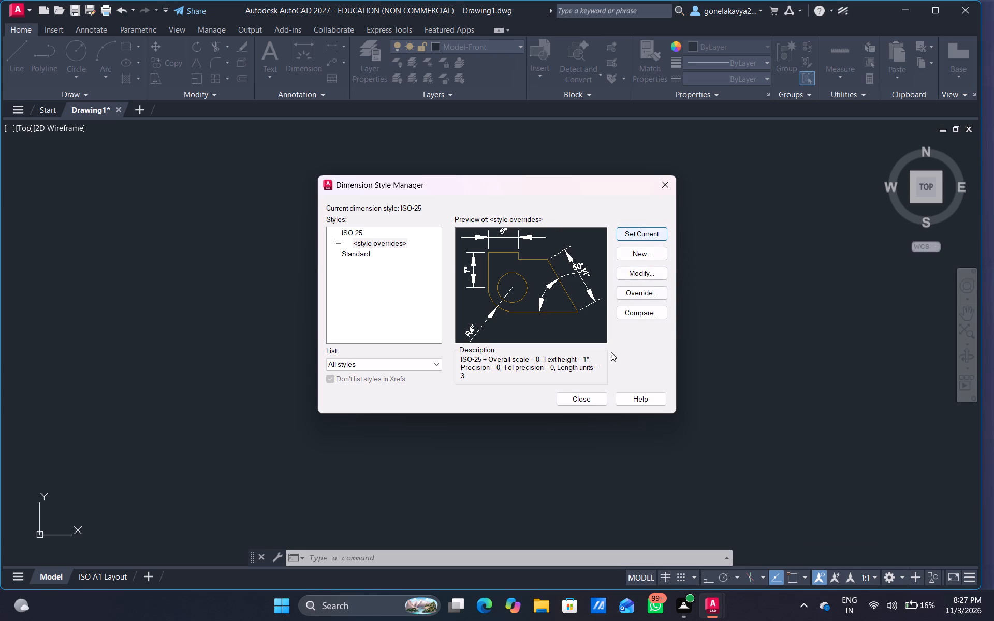
{"action": "left_click", "coordinate": [588, 395]}
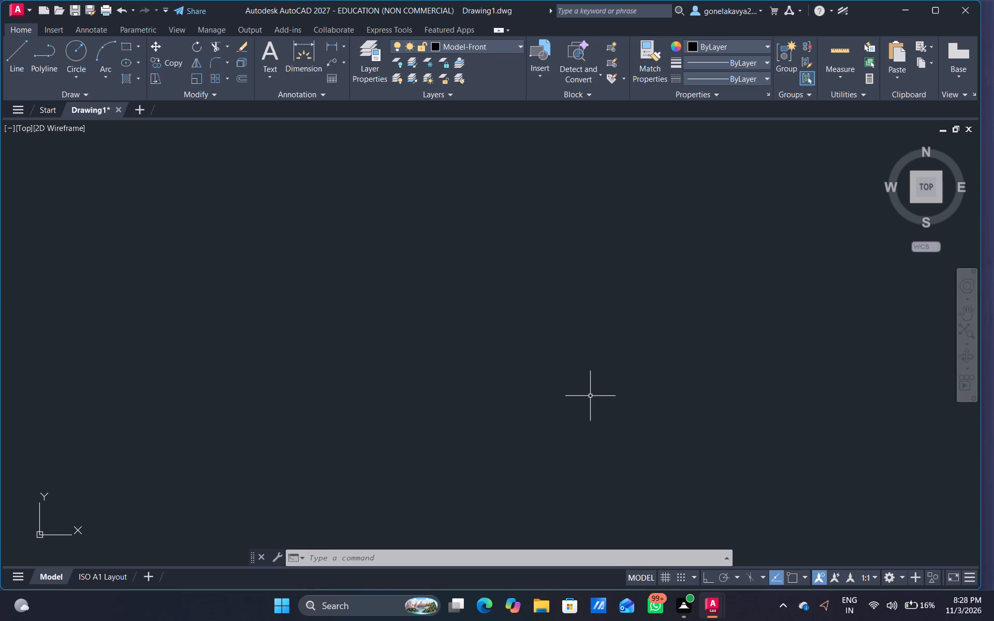
Draw the outline's first line segment with Ortho on, horizontally to the east with a length of 10'.
{"action": "key", "text": "l"}
{"action": "key", "text": "Return"}
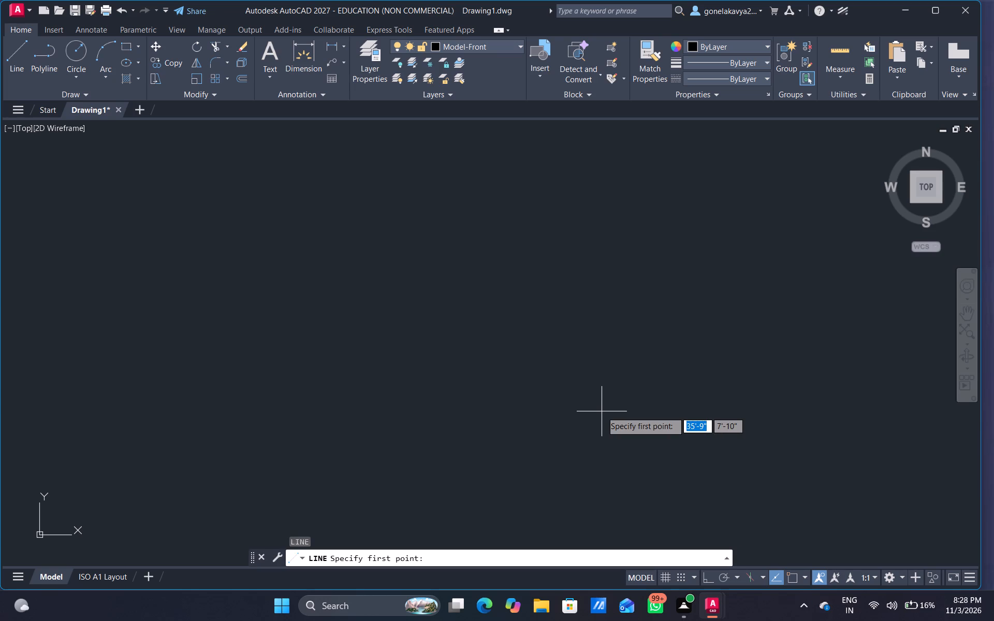
{"action": "left_click", "coordinate": [374, 431]}
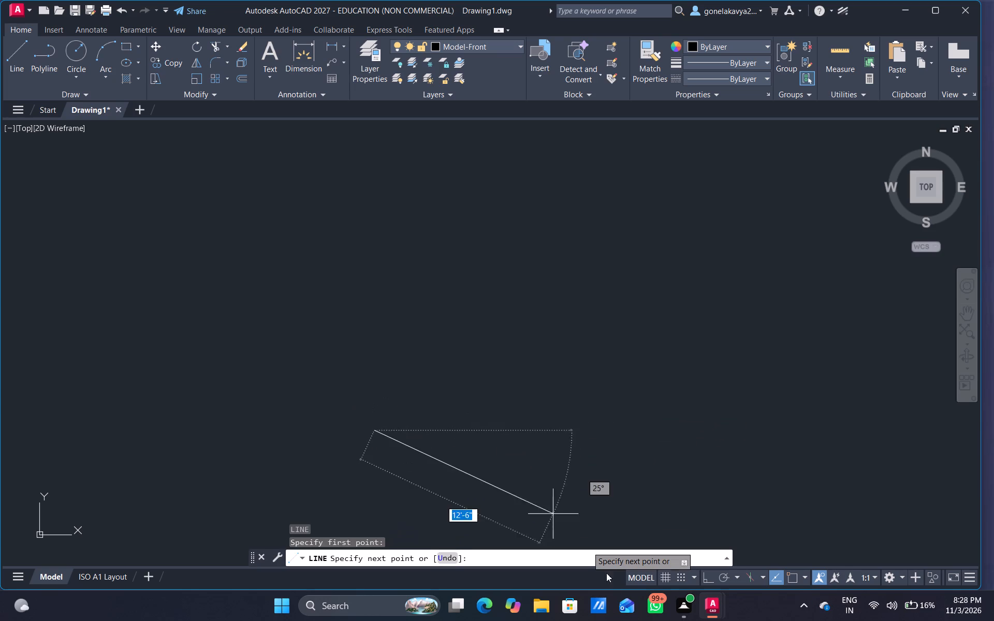
{"action": "left_click", "coordinate": [709, 576]}
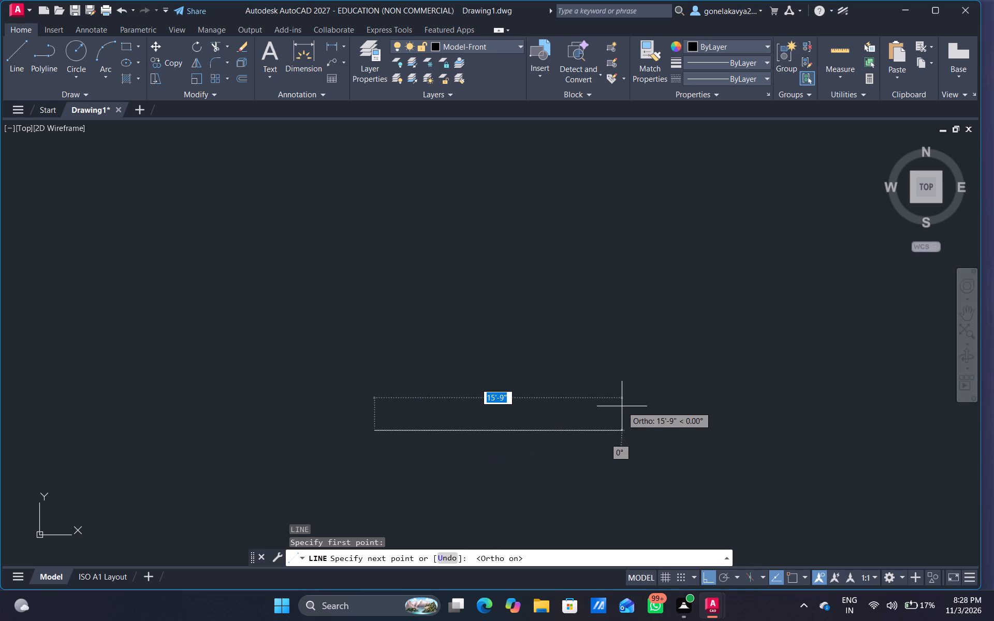
{"action": "type", "text": "10'"}
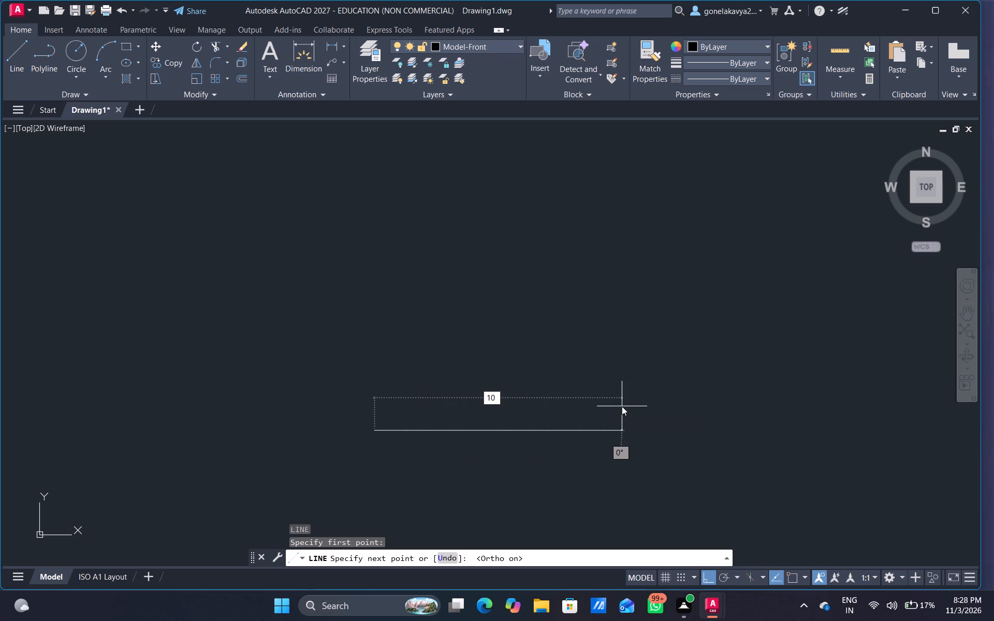
{"action": "key", "text": "Return"}
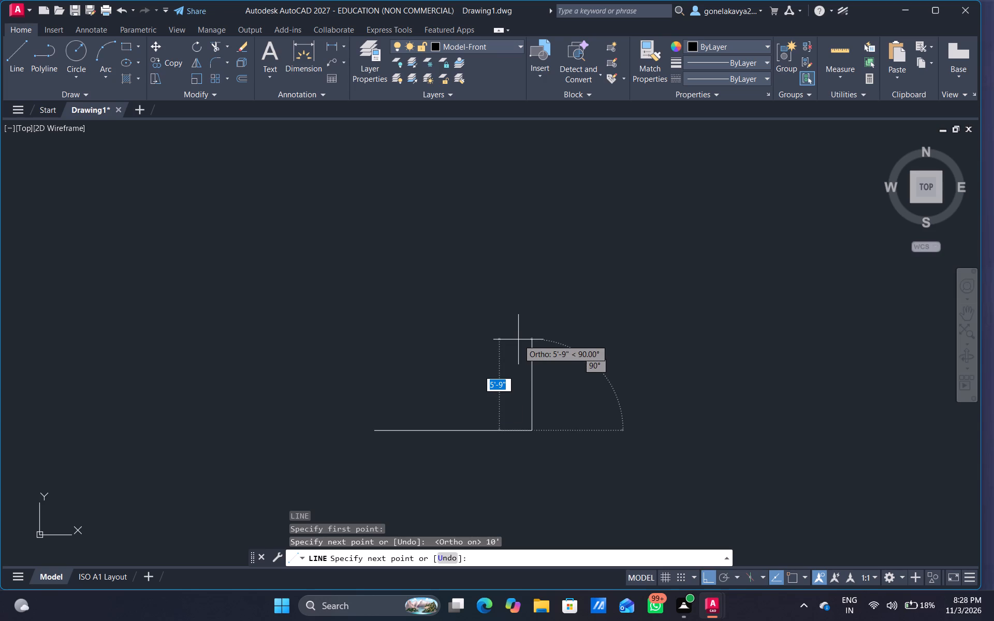
{"action": "scroll", "coordinate": [518, 339], "scroll_direction": "up", "scroll_amount": 1}
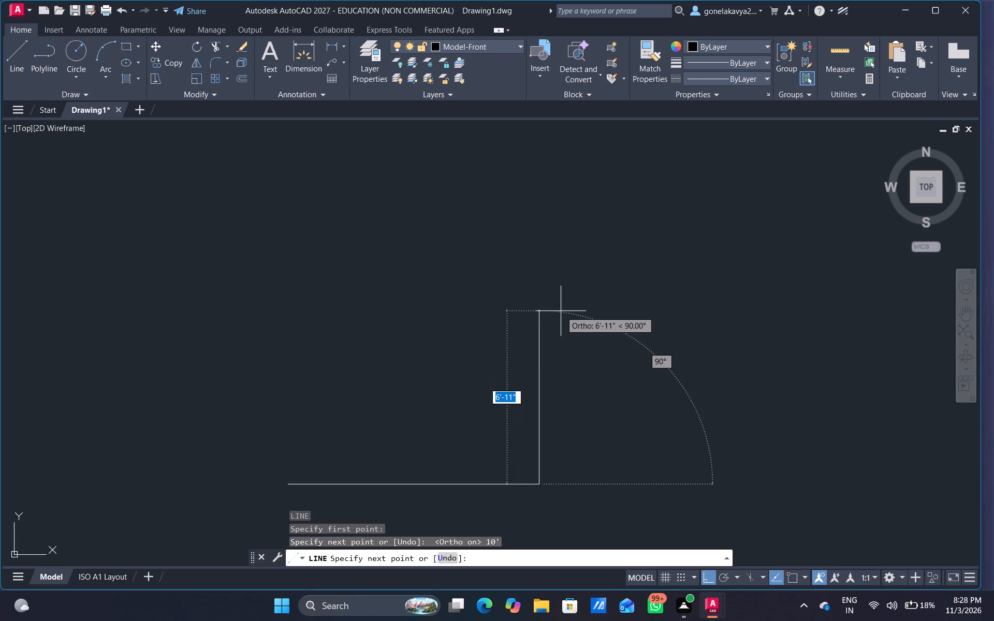
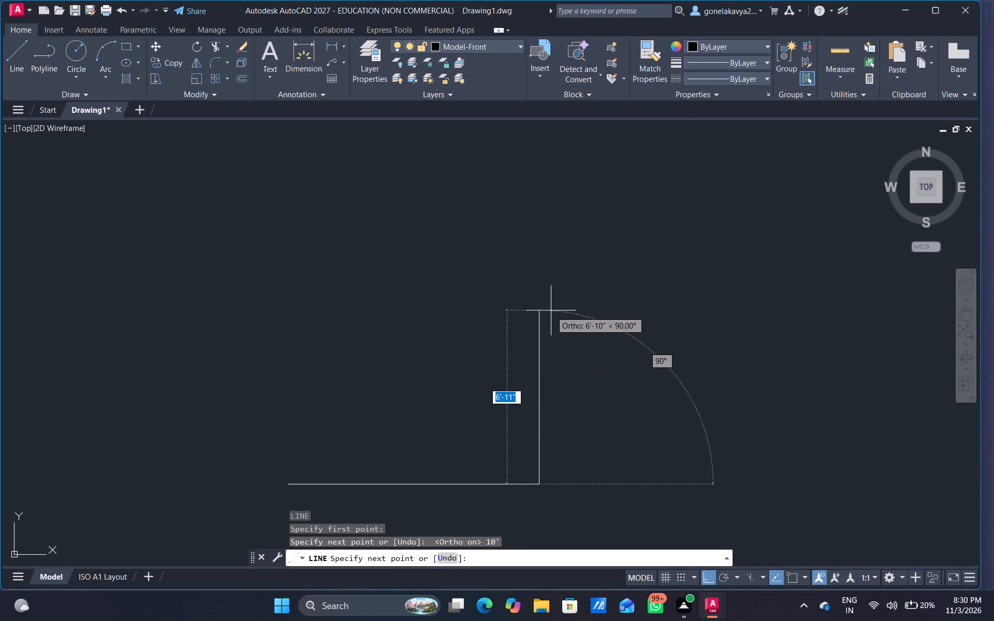
Continue the outline with a 3' segment north, followed by a 10' segment west.
{"action": "type", "text": "3'"}
{"action": "key", "text": "Return"}
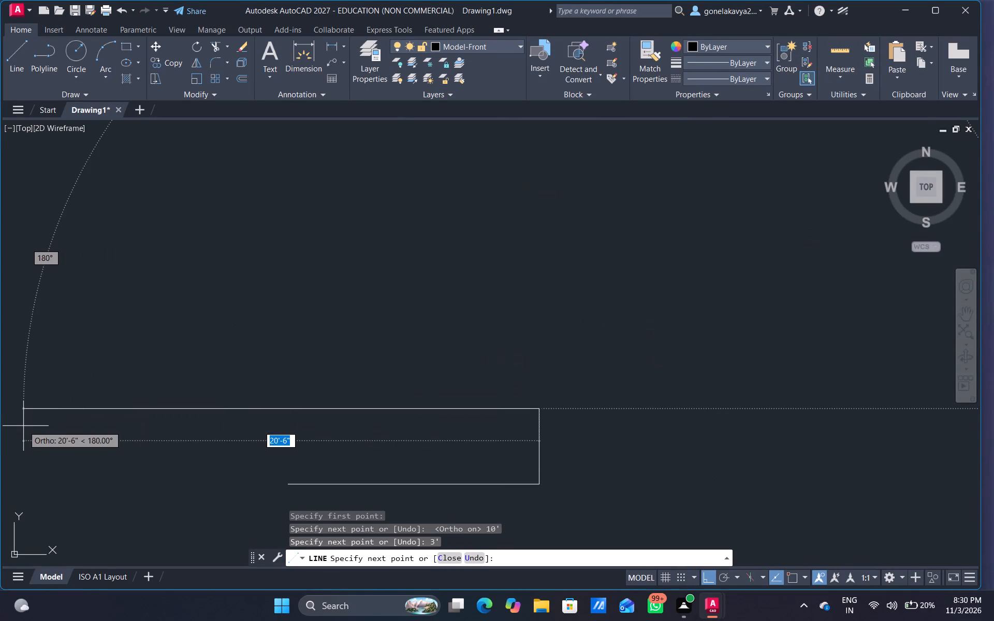
{"action": "type", "text": "10'"}
{"action": "key", "text": "Return"}
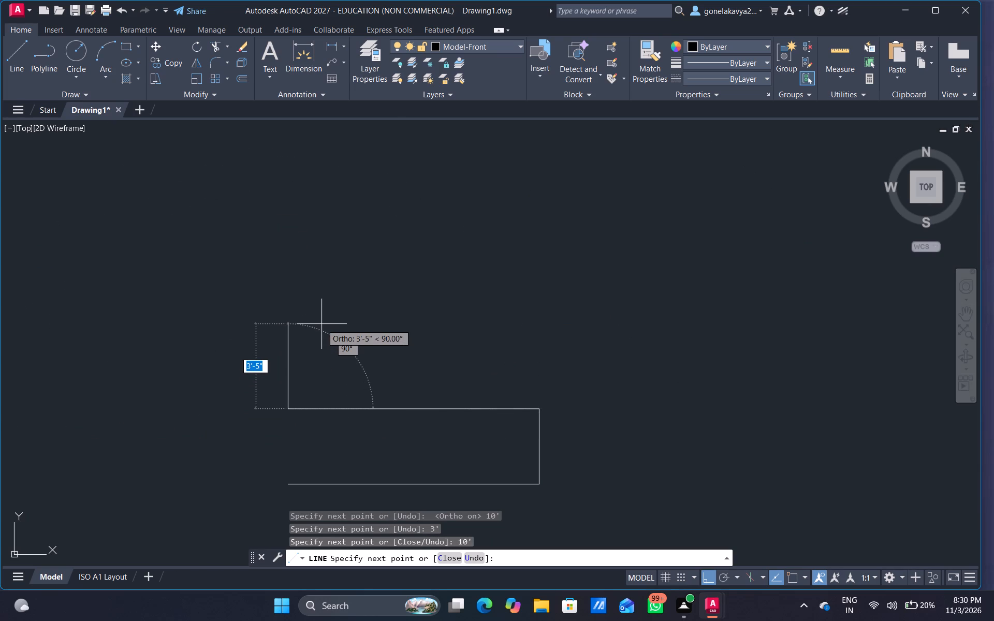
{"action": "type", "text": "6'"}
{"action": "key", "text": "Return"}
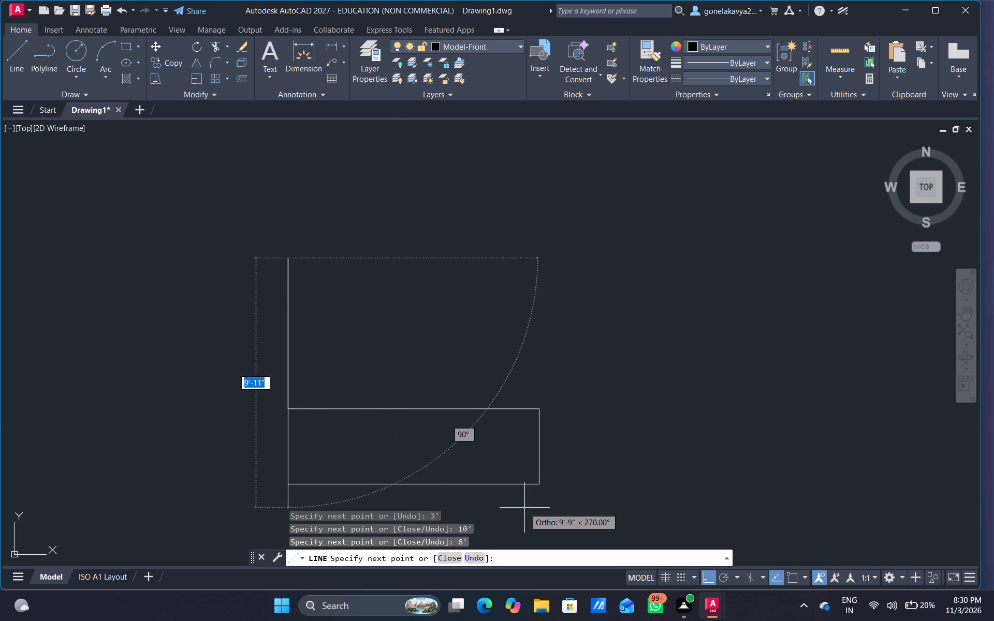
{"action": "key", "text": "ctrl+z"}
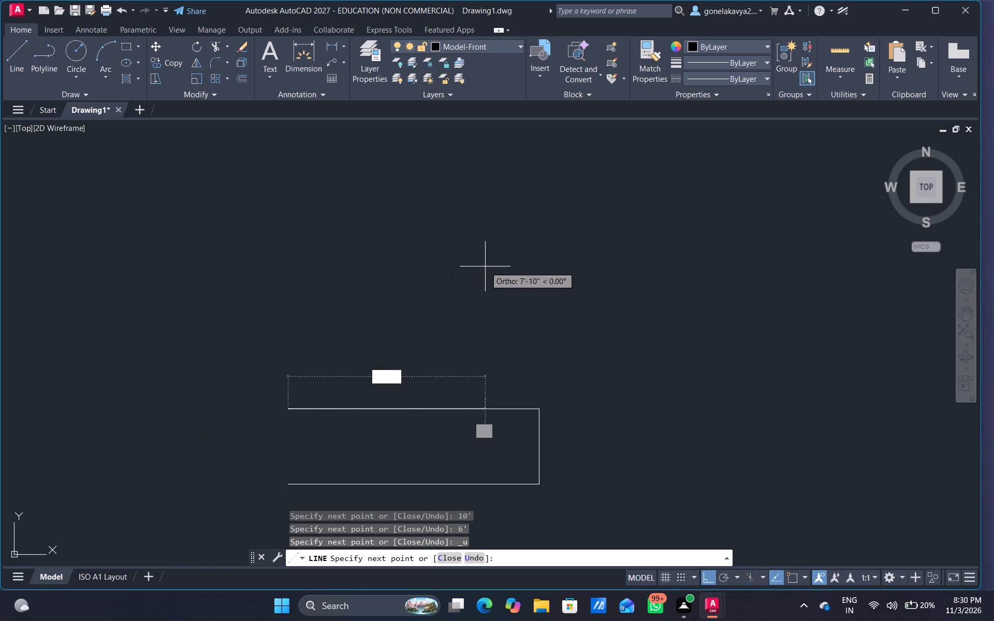
Continue the outline with segments 6" north, 10' east, 3' north and 10' west to form the upper rectangle.
{"action": "type", "text": "6\""}
{"action": "key", "text": "Return"}
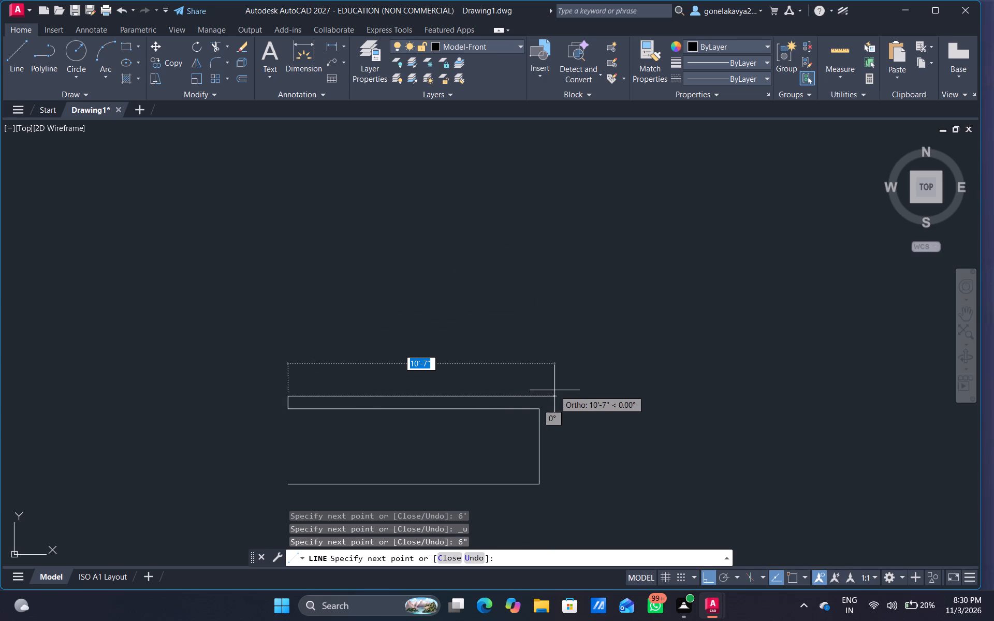
{"action": "type", "text": "10'"}
{"action": "key", "text": "Return"}
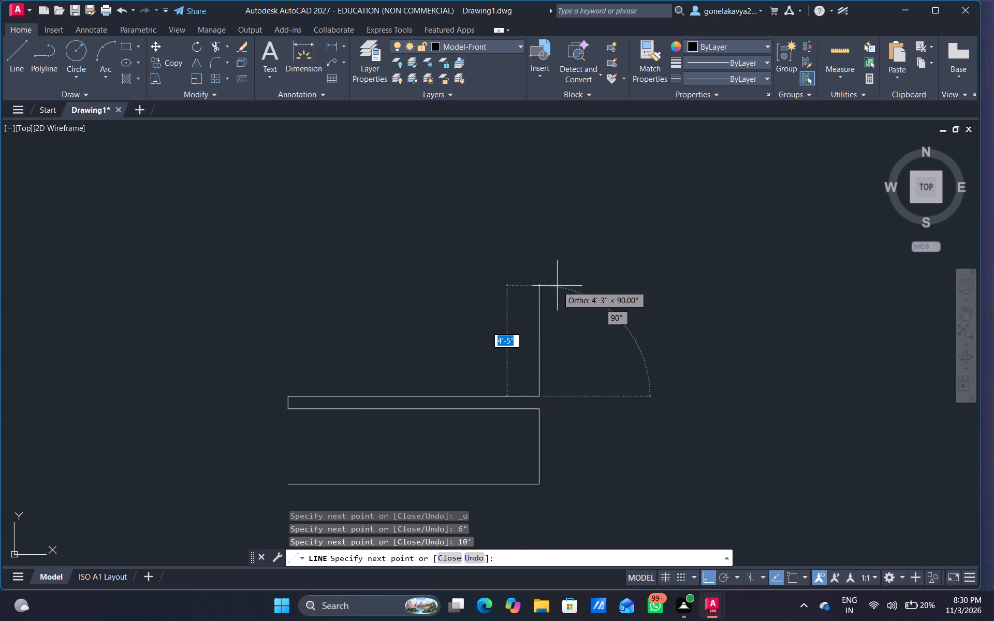
{"action": "type", "text": "3'"}
{"action": "key", "text": "Return"}
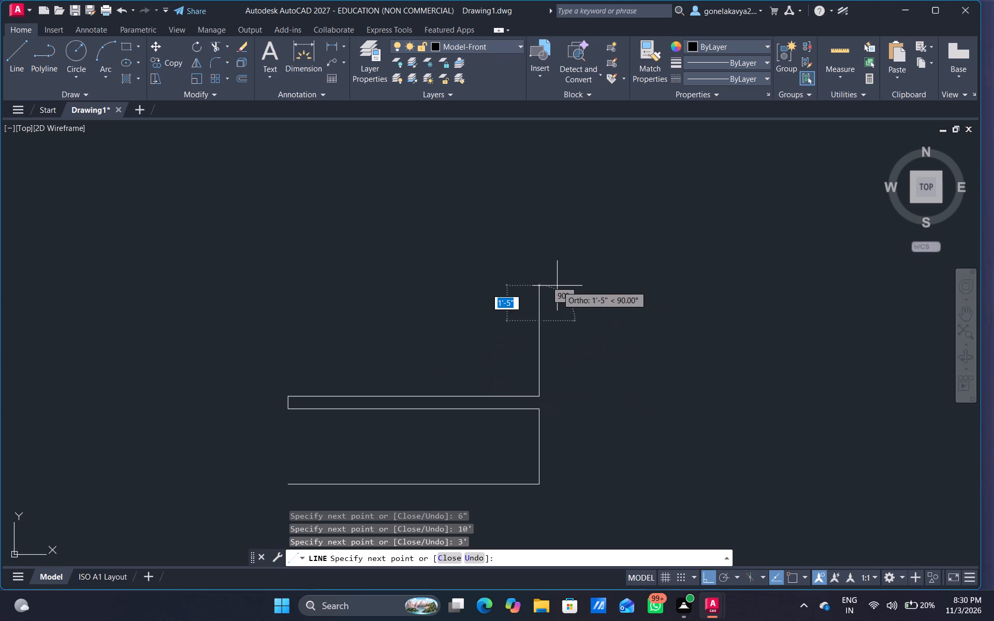
{"action": "type", "text": "10'"}
{"action": "key", "text": "Return"}
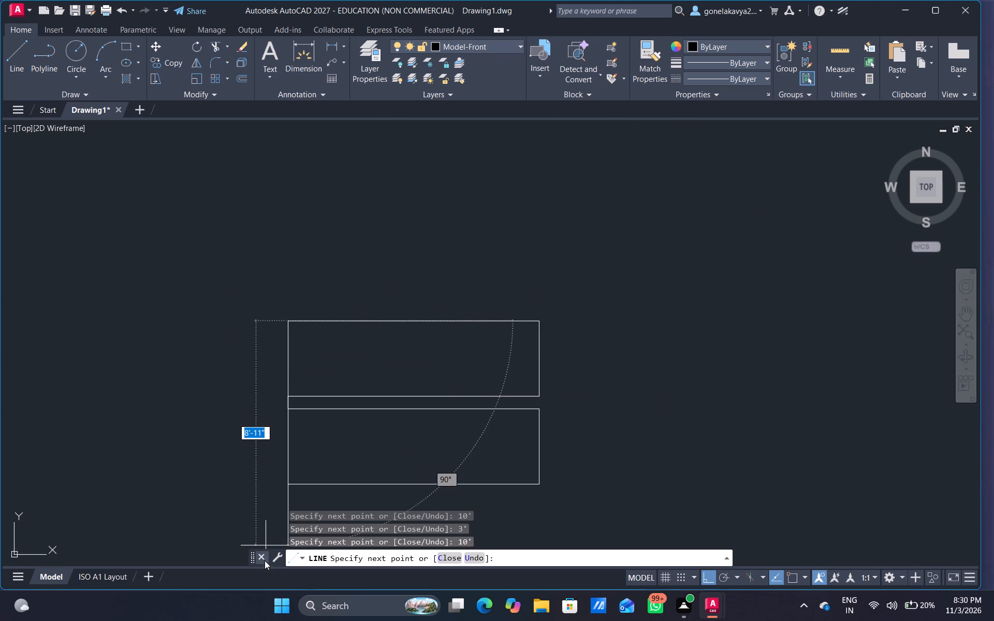
Draw a 6'6" segment south from the upper rectangle's northwest corner to the outline's start point and end the line.
{"action": "middle_click_drag", "start_coordinate": [299, 454], "coordinate": [301, 365]}
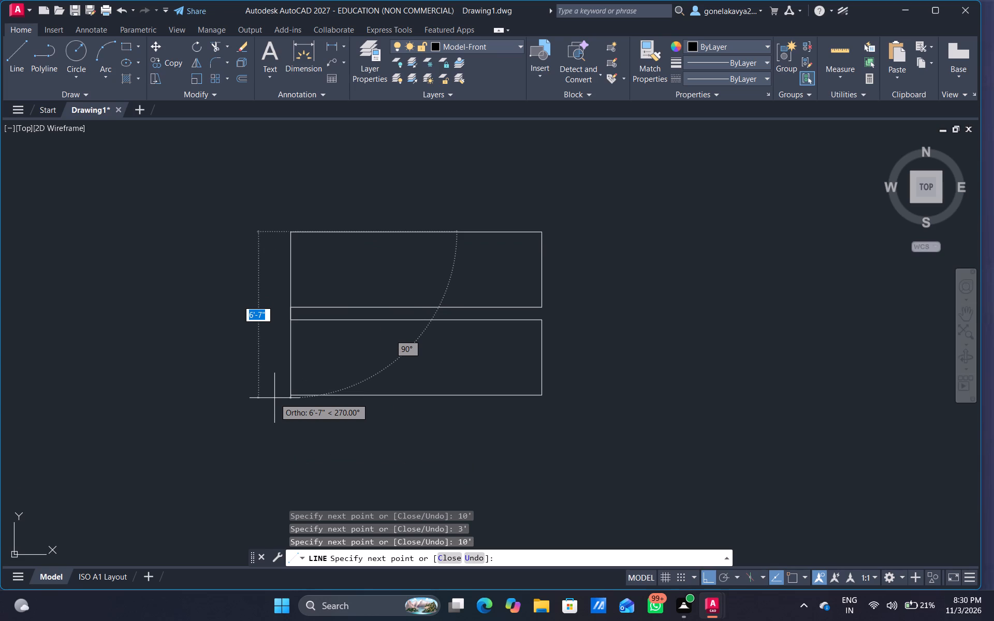
{"action": "type", "text": "6'"}
{"action": "type", "text": "6\""}
{"action": "key", "text": "Return"}
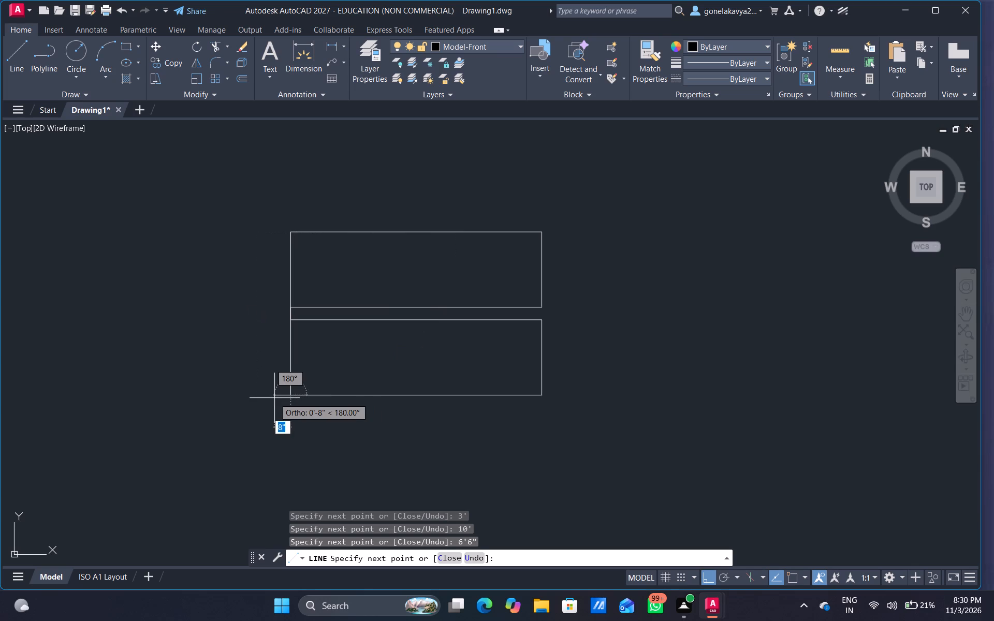
{"action": "key", "text": "Escape"}
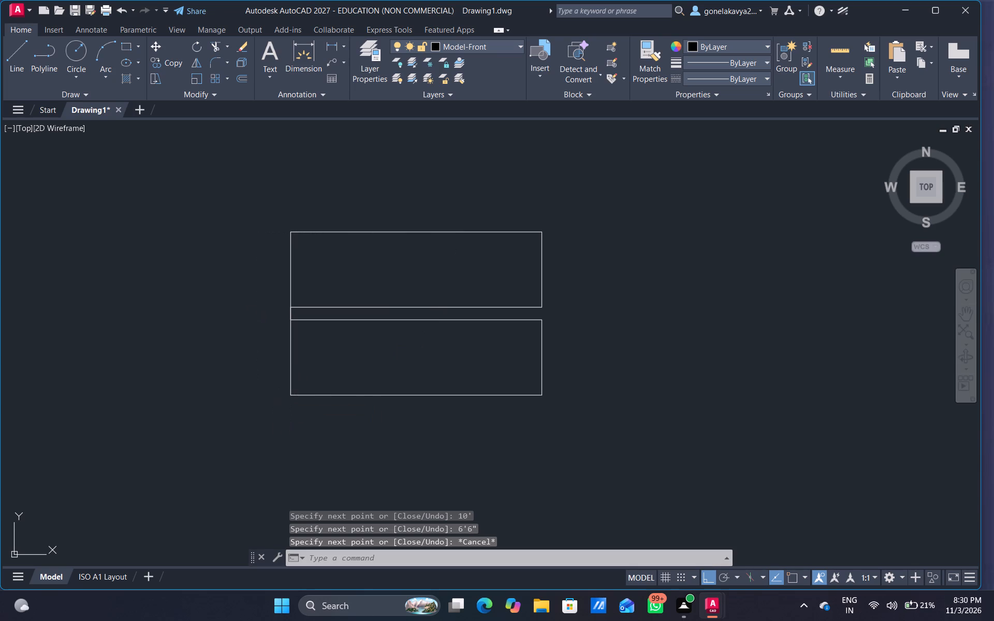
Offset the 6'6" vertical line on the west side of the outline by 3' to the west.
{"action": "key", "text": "o"}
{"action": "key", "text": "Return"}
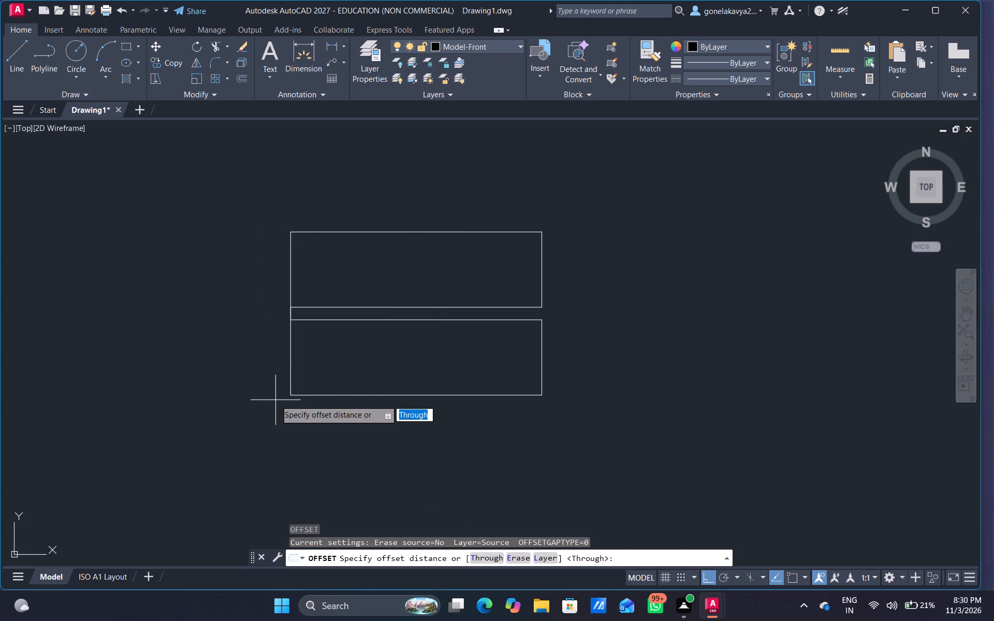
{"action": "left_click", "coordinate": [309, 381]}
{"action": "left_click", "coordinate": [243, 398]}
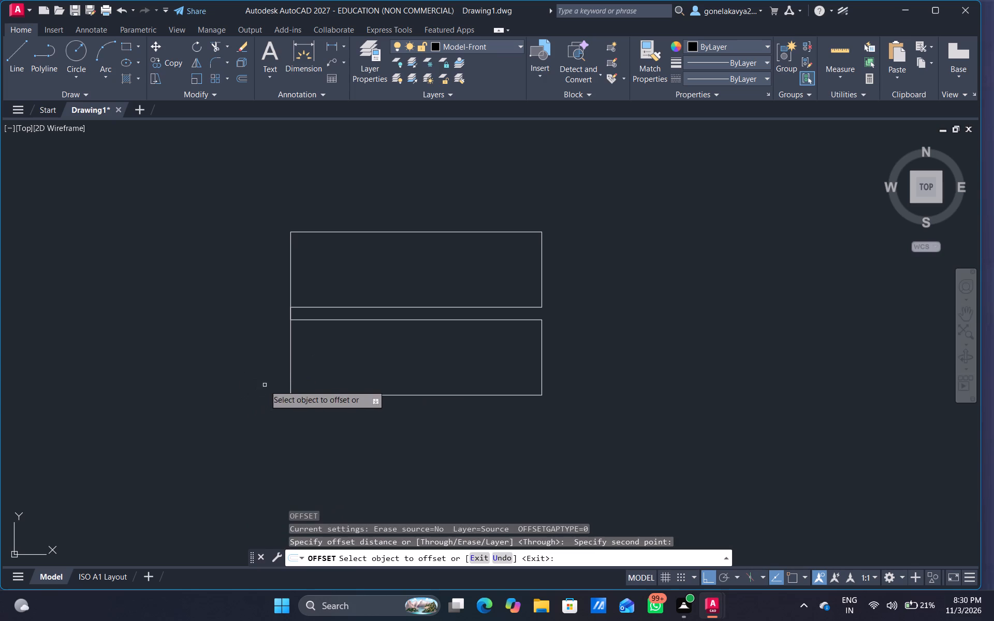
{"action": "left_click", "coordinate": [290, 376]}
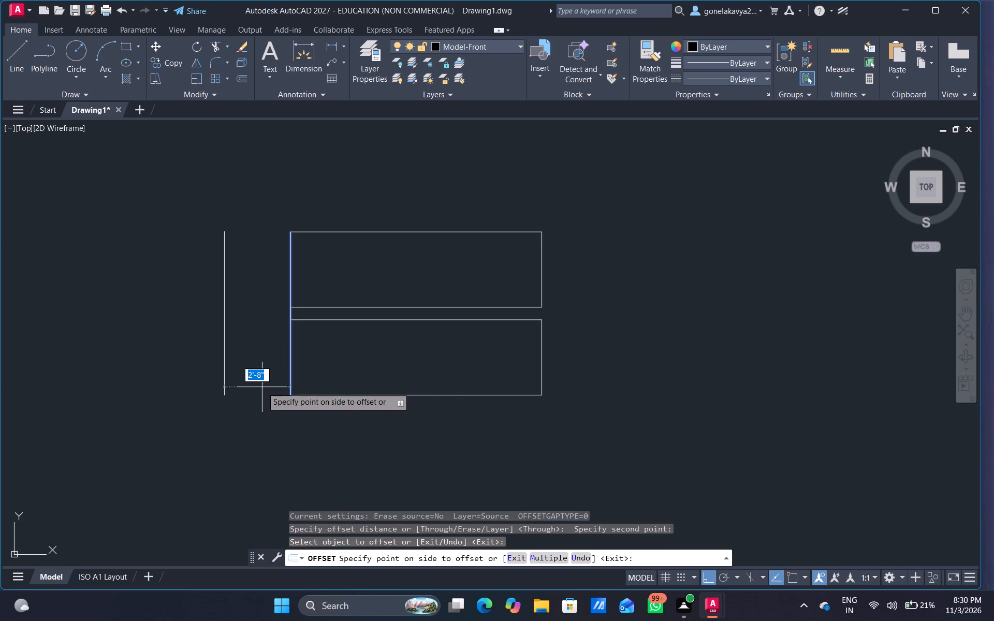
{"action": "type", "text": "3'"}
{"action": "key", "text": "Return"}
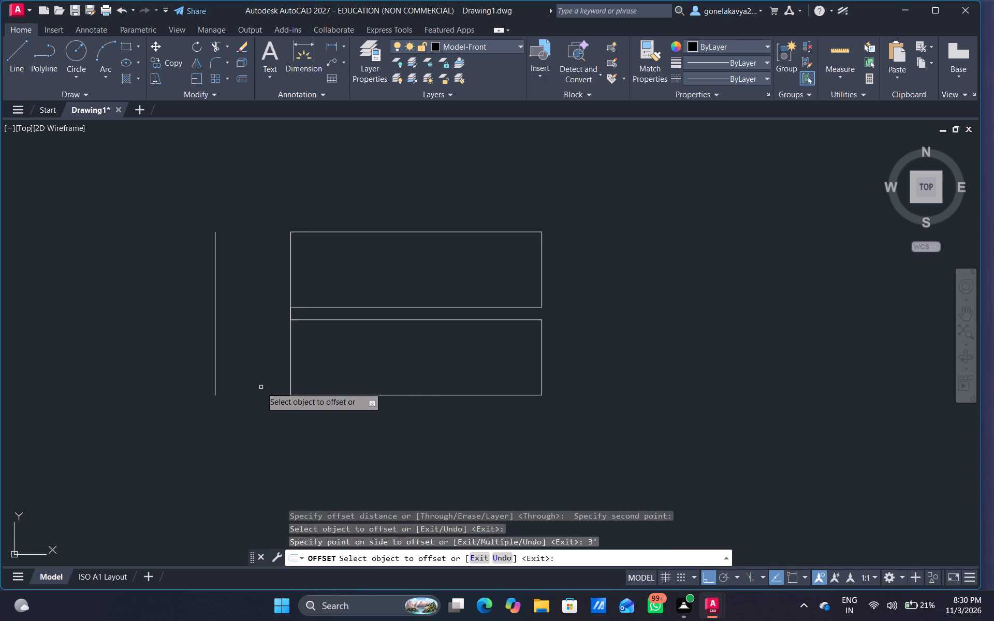
{"action": "key", "text": "Escape"}
Extend the outline's bottom and top horizontal edges west to meet the offset vertical line.
{"action": "type", "text": "ex"}
{"action": "key", "text": "space"}
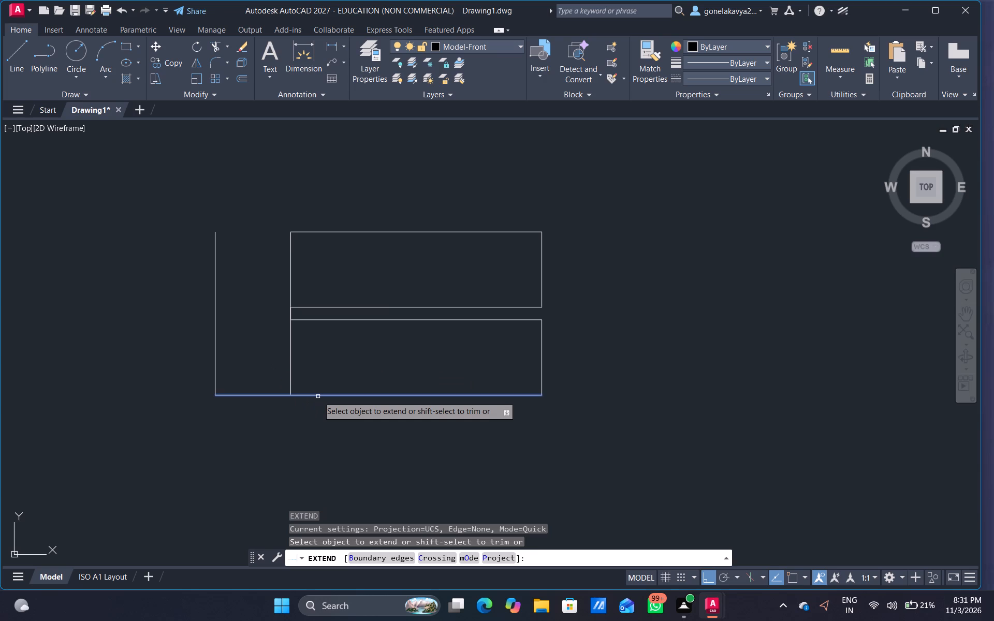
{"action": "left_click", "coordinate": [318, 396]}
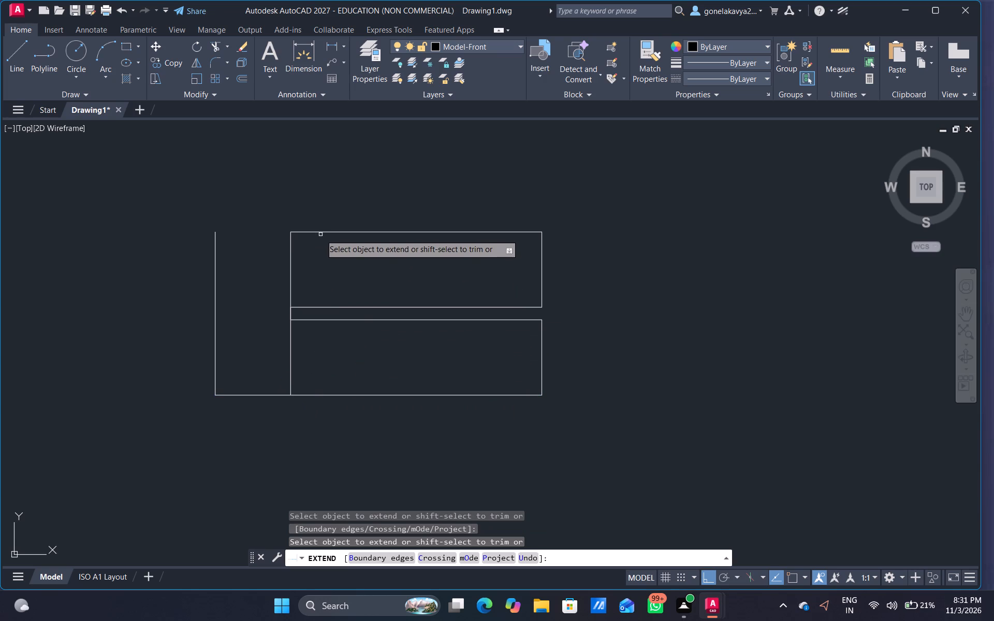
{"action": "left_click", "coordinate": [321, 233]}
{"action": "middle_click_drag", "start_coordinate": [367, 260], "coordinate": [322, 270]}
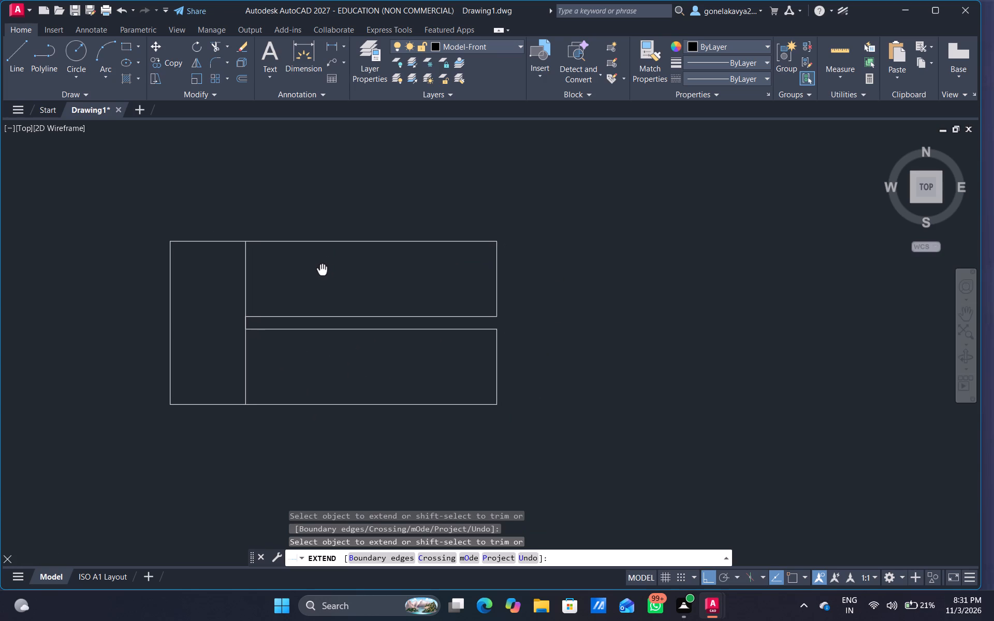
{"action": "middle_click_drag", "start_coordinate": [322, 270], "coordinate": [320, 270]}
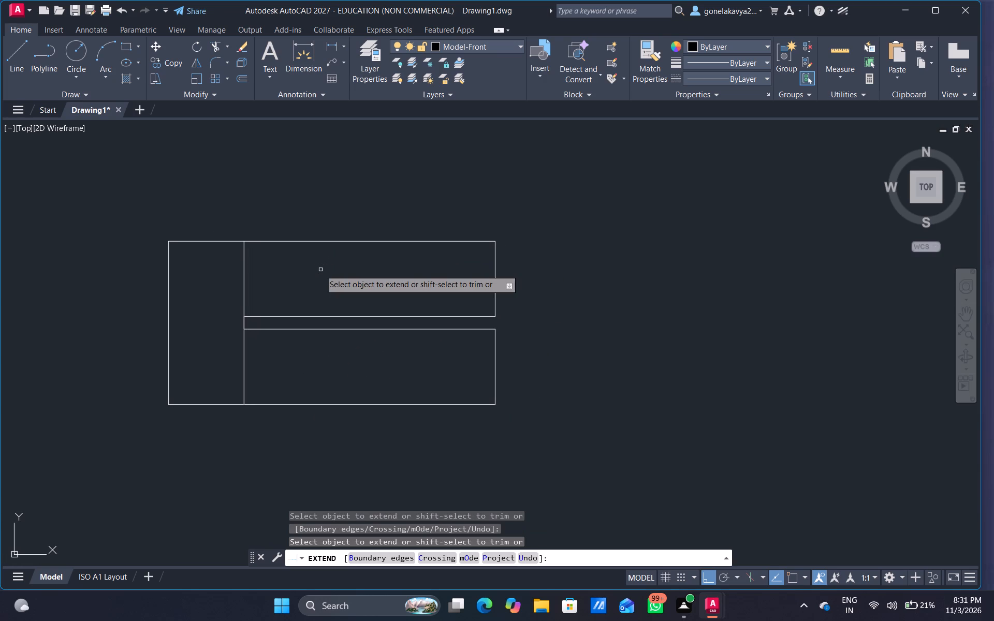
{"action": "middle_click_drag", "start_coordinate": [384, 270], "coordinate": [389, 335]}
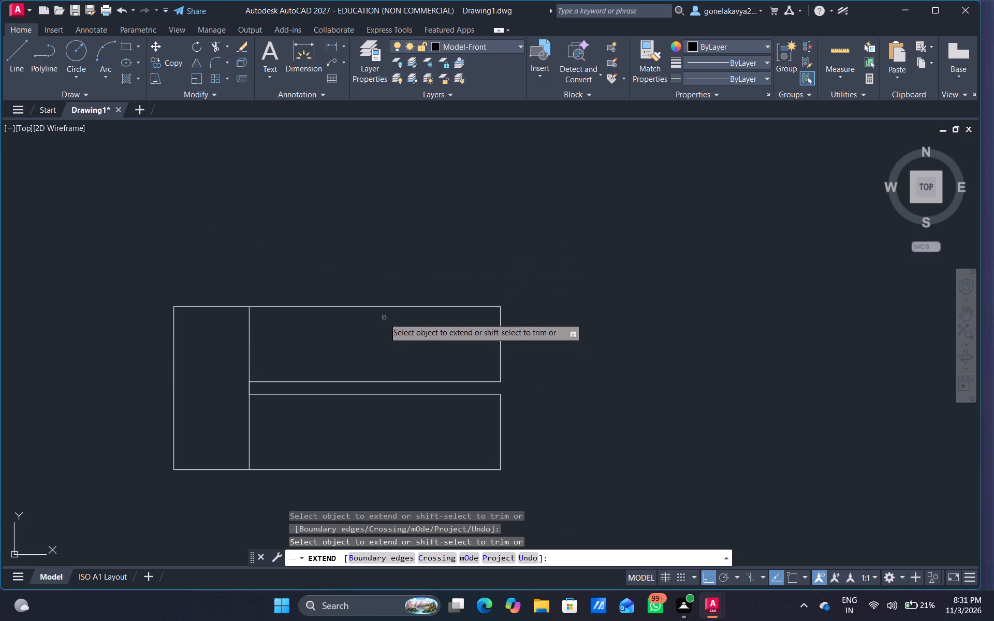
{"action": "key", "text": "Escape"}
Offset the outline's top horizontal edge north by about 1'-4", picking the distance with two points.
{"action": "key", "text": "o"}
{"action": "key", "text": "Return"}
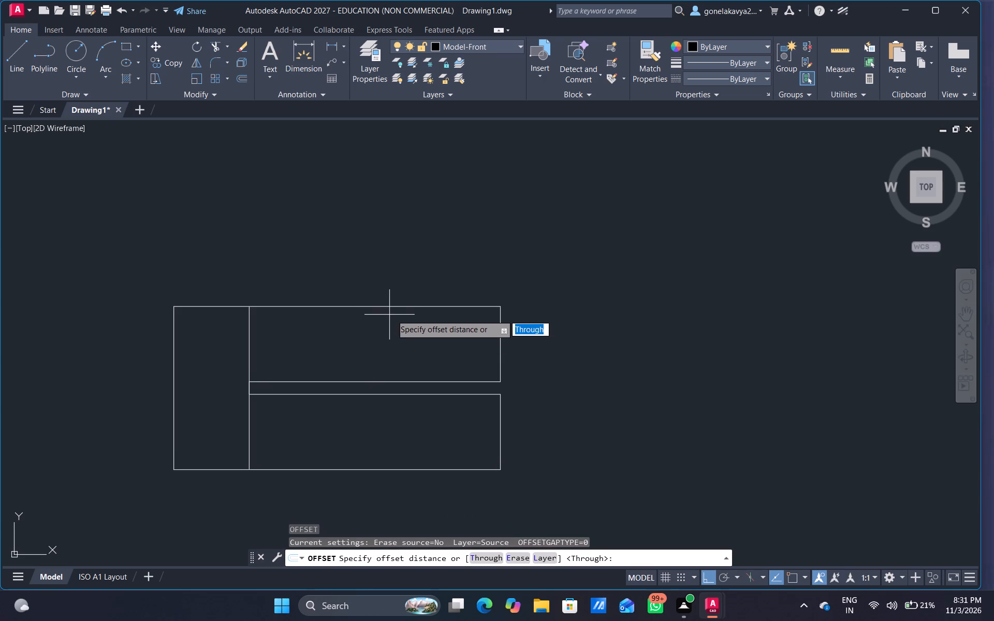
{"action": "left_click", "coordinate": [391, 315]}
{"action": "left_click", "coordinate": [393, 281]}
{"action": "left_click", "coordinate": [394, 305]}
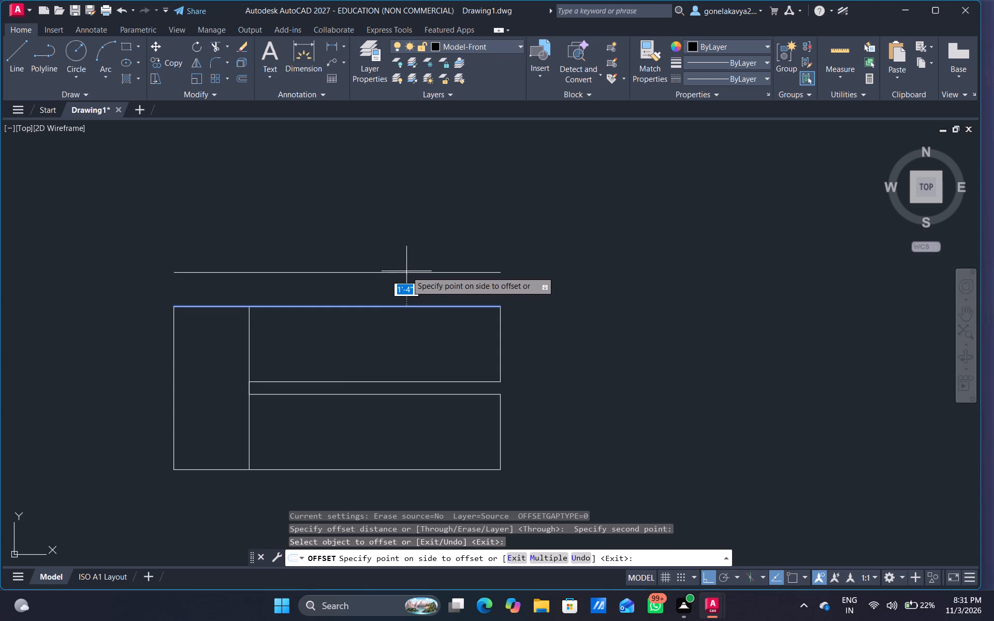
{"action": "left_click", "coordinate": [404, 266]}
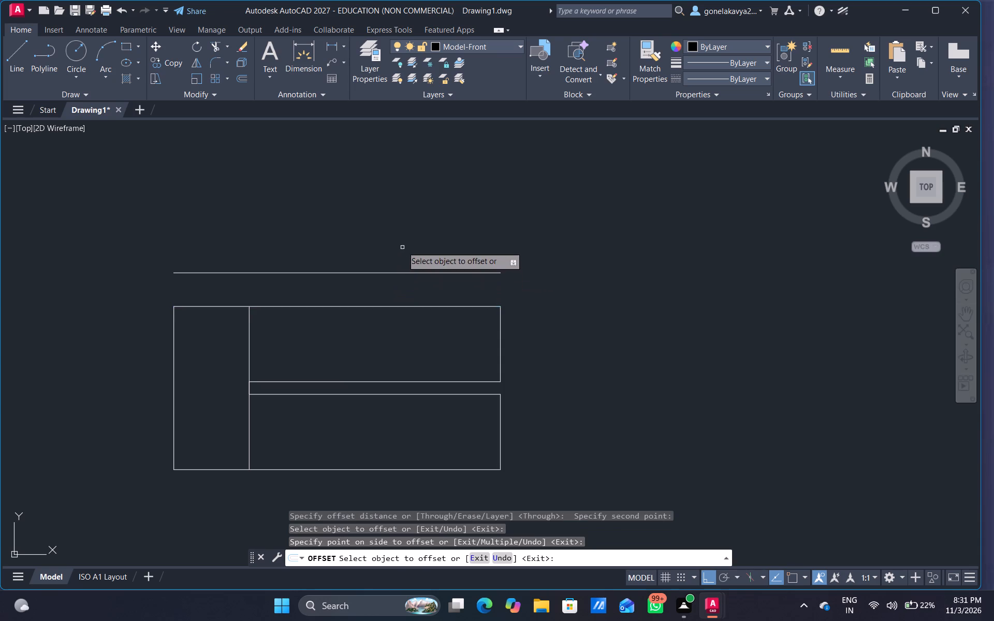
Offset the separate horizontal line above the outline 5' to the north.
{"action": "middle_click_drag", "start_coordinate": [402, 246], "coordinate": [346, 332]}
{"action": "scroll", "coordinate": [345, 333], "scroll_direction": "down", "scroll_amount": 1}
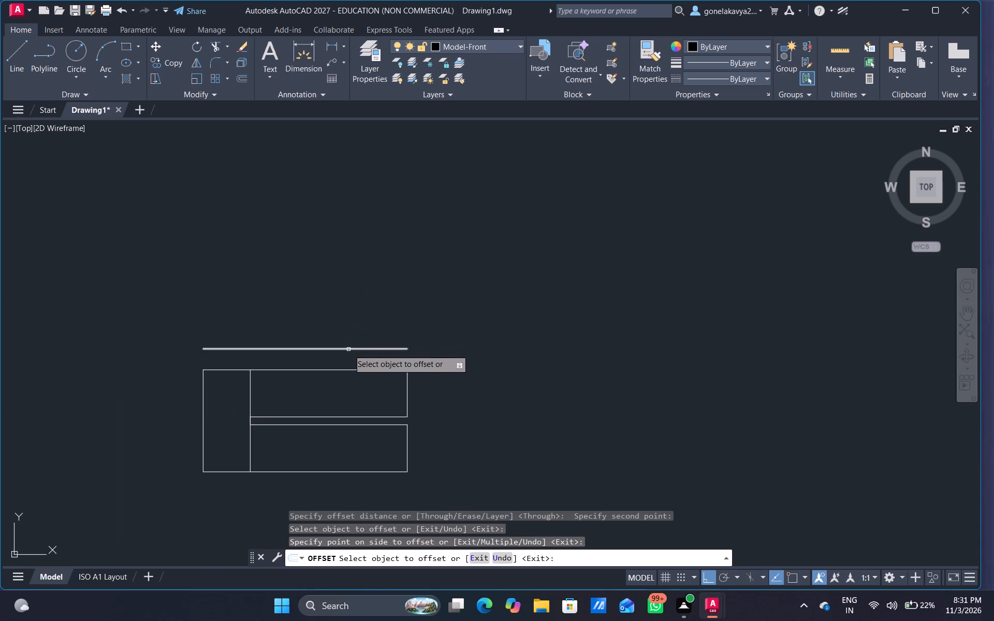
{"action": "left_click", "coordinate": [348, 349]}
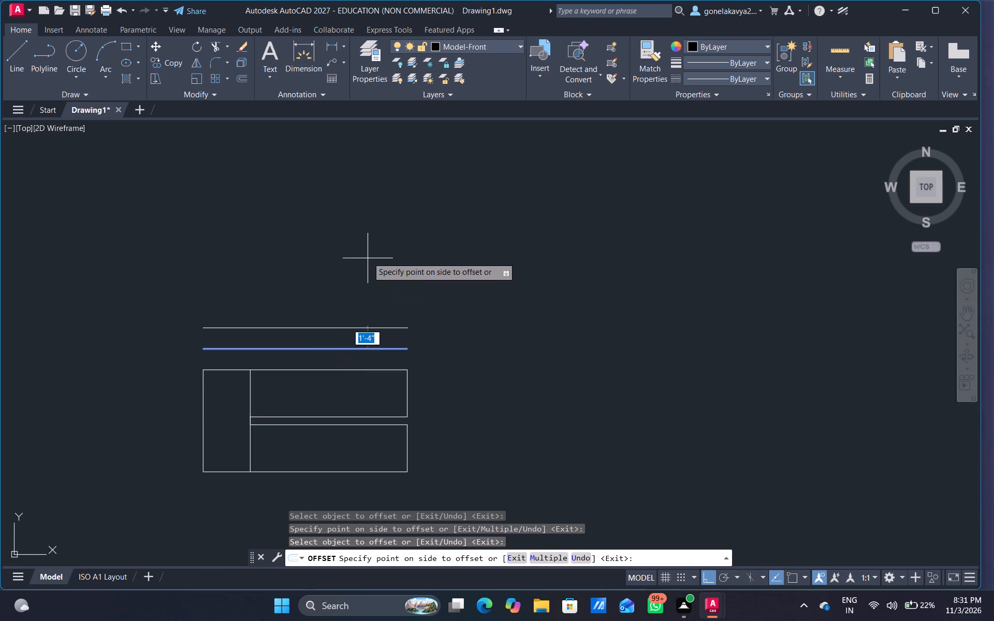
{"action": "type", "text": "5'"}
{"action": "key", "text": "Return"}
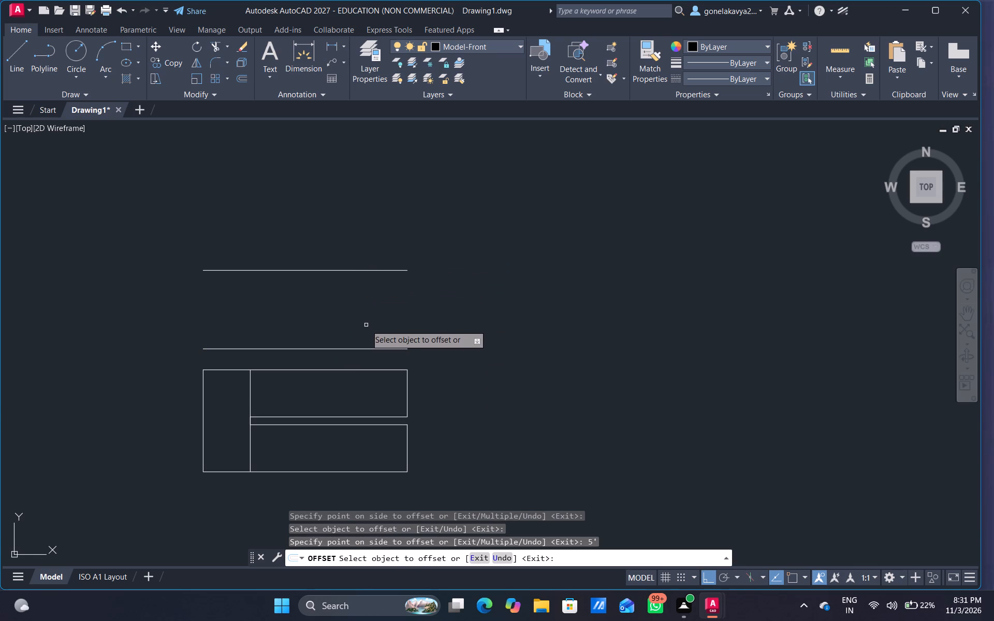
Offset the northernmost horizontal line 6" to the north.
{"action": "scroll", "coordinate": [366, 325], "scroll_direction": "up", "scroll_amount": 1}
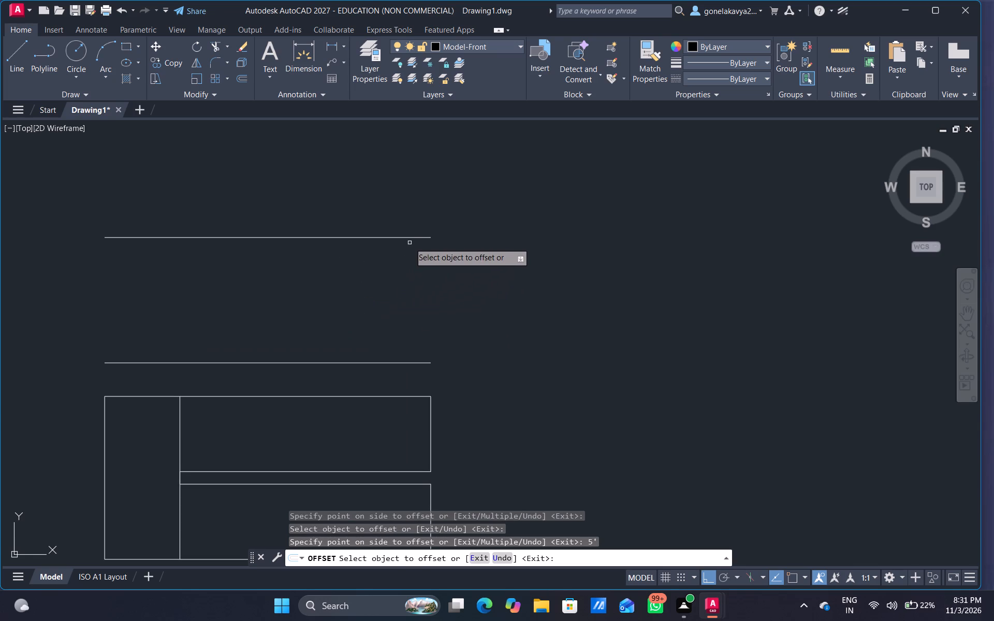
{"action": "left_click", "coordinate": [413, 239]}
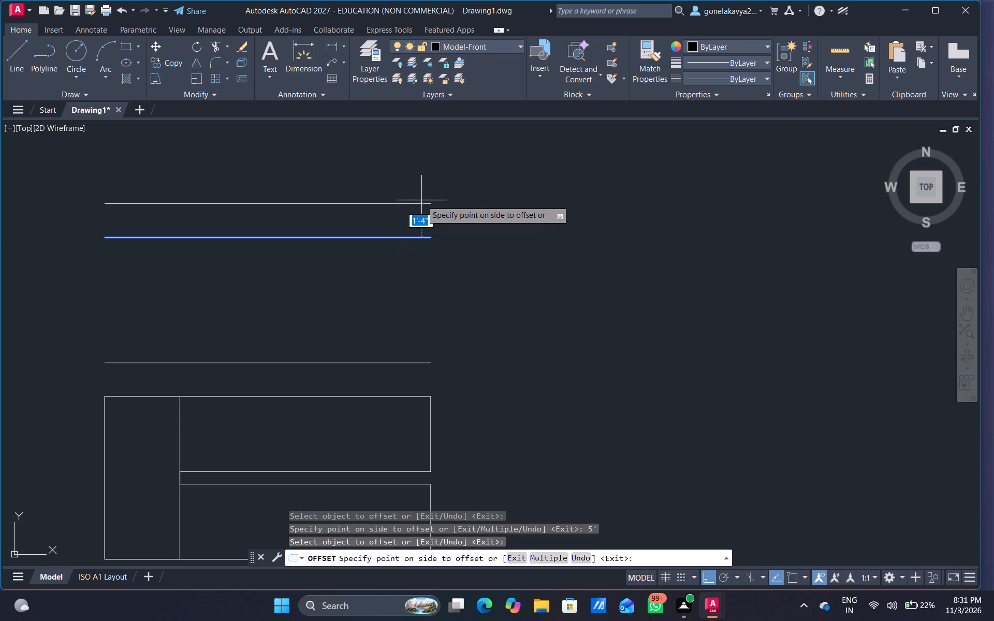
{"action": "type", "text": "6\""}
{"action": "key", "text": "Return"}
Offset the upper line of the 6" spaced pair 5' to the north.
{"action": "scroll", "coordinate": [424, 202], "scroll_direction": "down", "scroll_amount": 2}
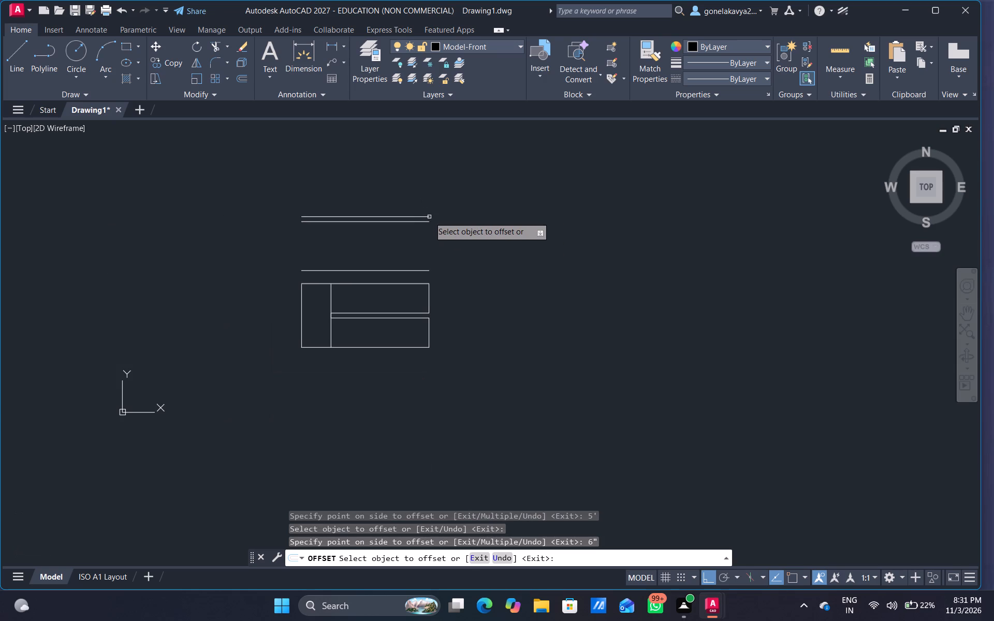
{"action": "middle_click_drag", "start_coordinate": [415, 215], "coordinate": [438, 283]}
{"action": "scroll", "coordinate": [438, 286], "scroll_direction": "up", "scroll_amount": 1}
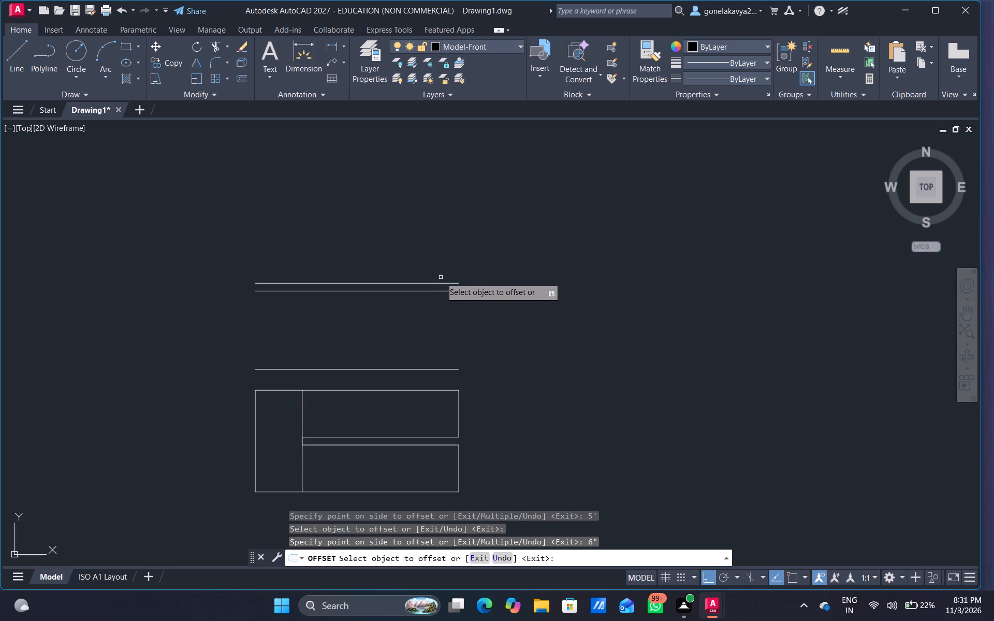
{"action": "left_click", "coordinate": [443, 284]}
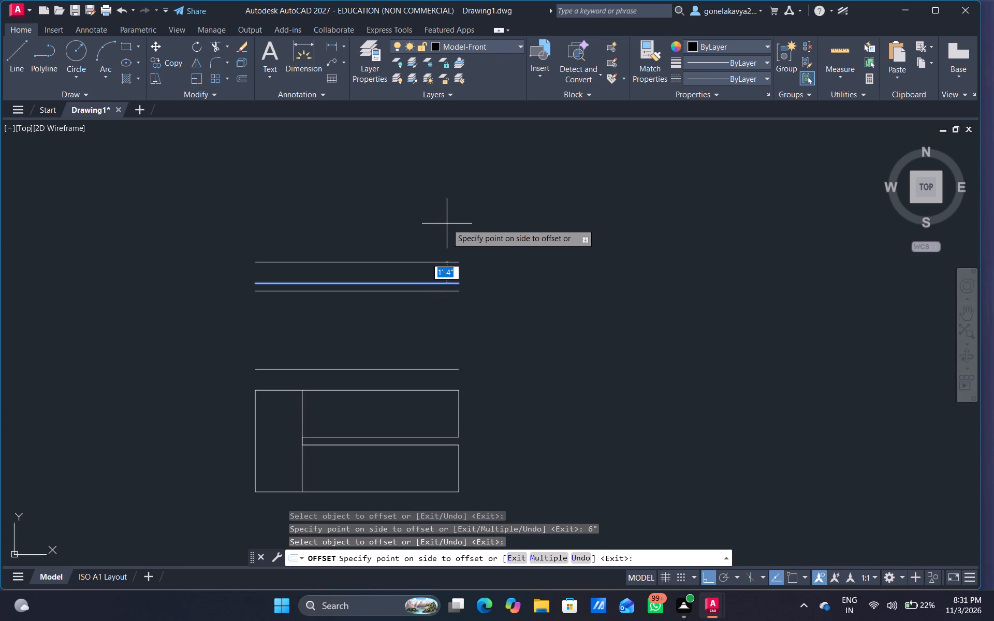
{"action": "type", "text": "5'"}
{"action": "key", "text": "Return"}
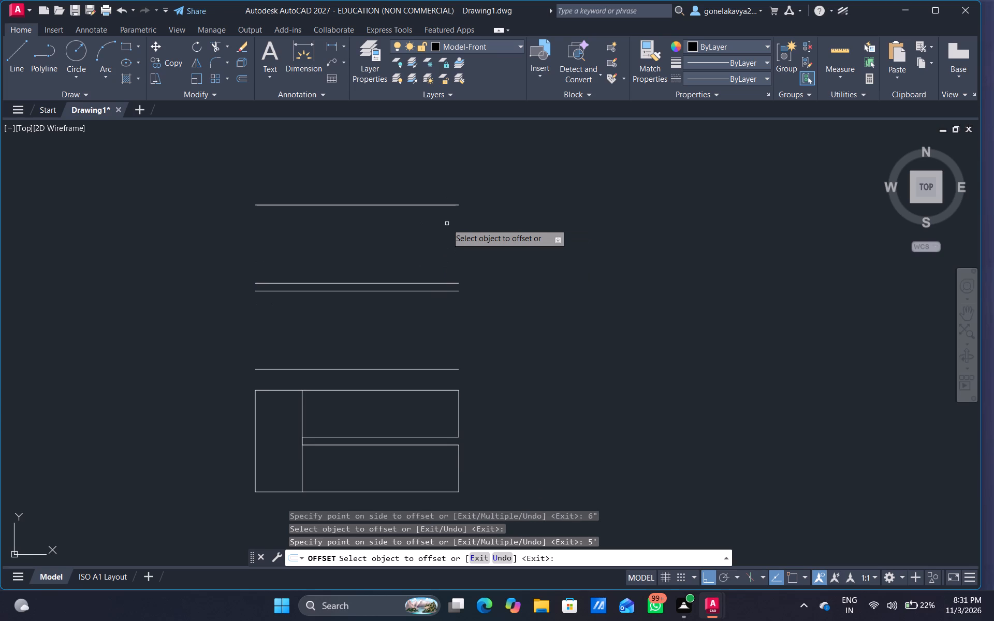
Offset the northernmost horizontal line 5" to the south.
{"action": "middle_click_drag", "start_coordinate": [430, 262], "coordinate": [466, 284]}
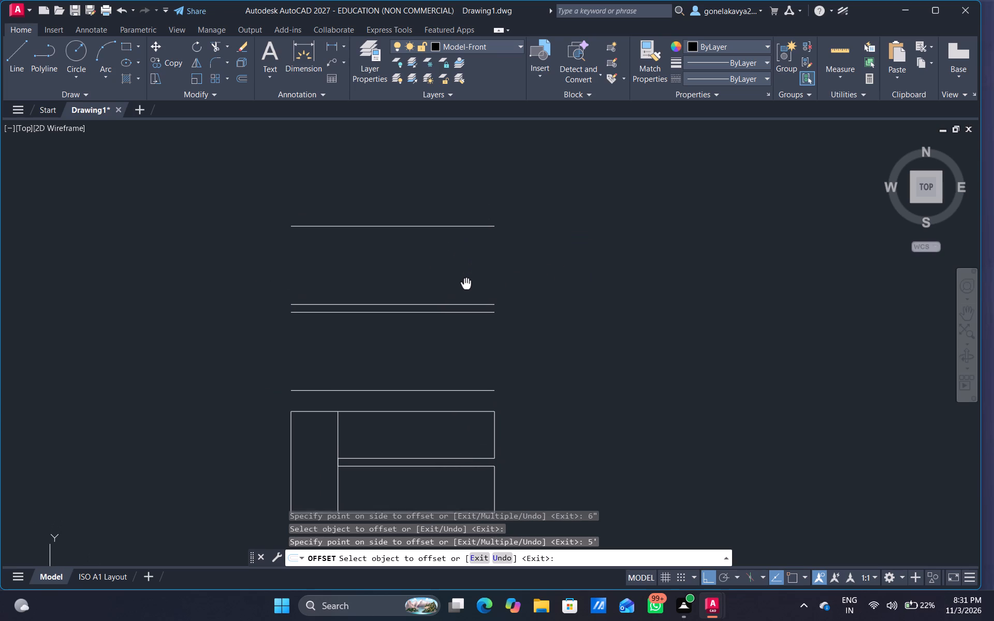
{"action": "middle_click_drag", "start_coordinate": [466, 284], "coordinate": [461, 263]}
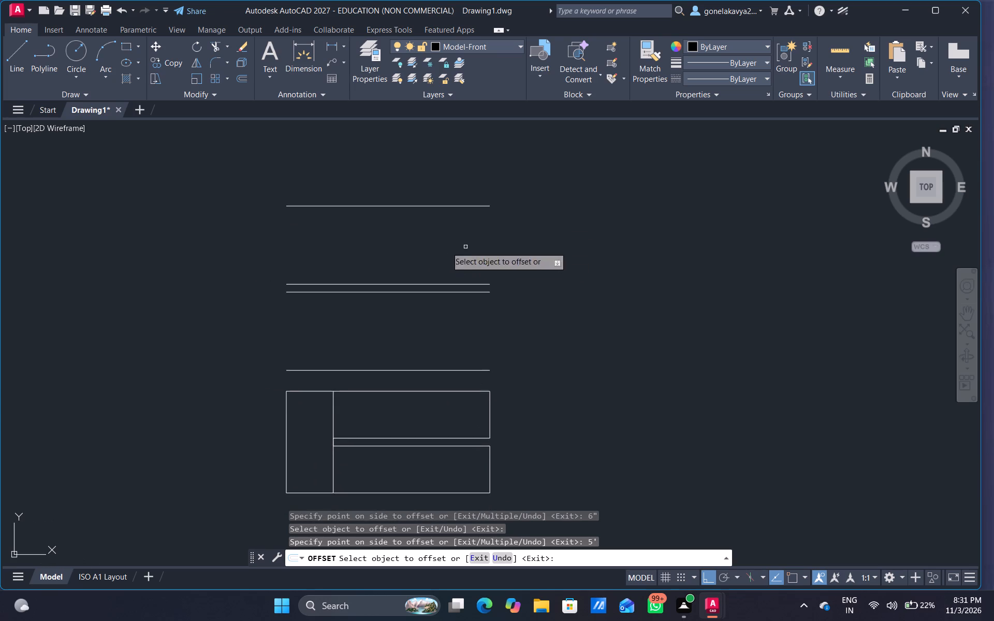
{"action": "scroll", "coordinate": [420, 217], "scroll_direction": "up", "scroll_amount": 1}
{"action": "middle_click_drag", "start_coordinate": [425, 221], "coordinate": [483, 227]}
{"action": "scroll", "coordinate": [425, 221], "scroll_direction": "up", "scroll_amount": 1}
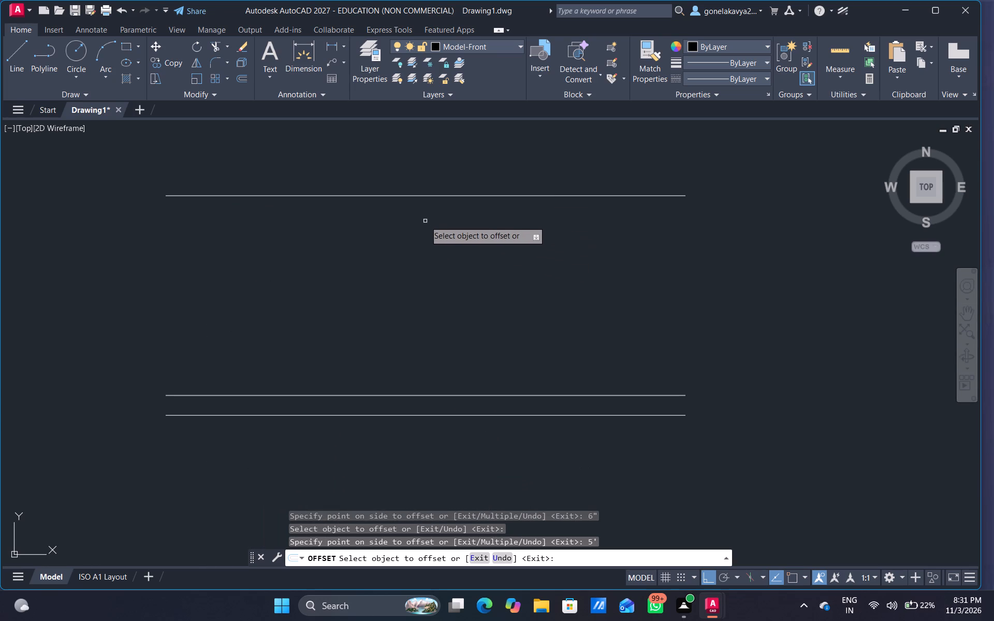
{"action": "left_click", "coordinate": [437, 195]}
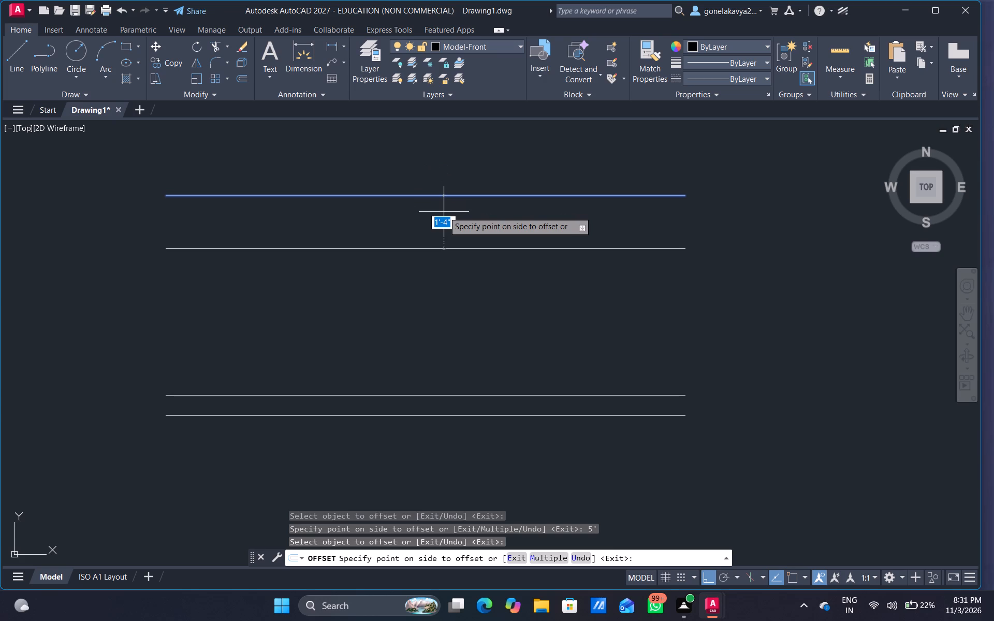
{"action": "type", "text": "5\""}
{"action": "key", "text": "Return"}
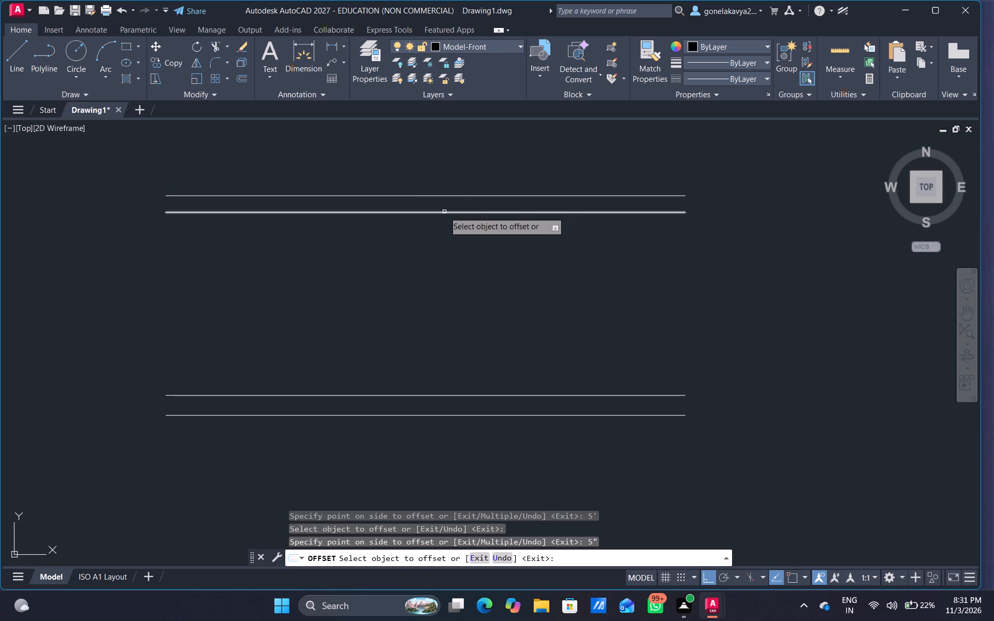
{"action": "scroll", "coordinate": [444, 212], "scroll_direction": "down", "scroll_amount": 1}
{"action": "middle_click_drag", "start_coordinate": [443, 261], "coordinate": [456, 238]}
{"action": "scroll", "coordinate": [456, 238], "scroll_direction": "down", "scroll_amount": 1}
{"action": "middle_click_drag", "start_coordinate": [379, 327], "coordinate": [393, 308]}
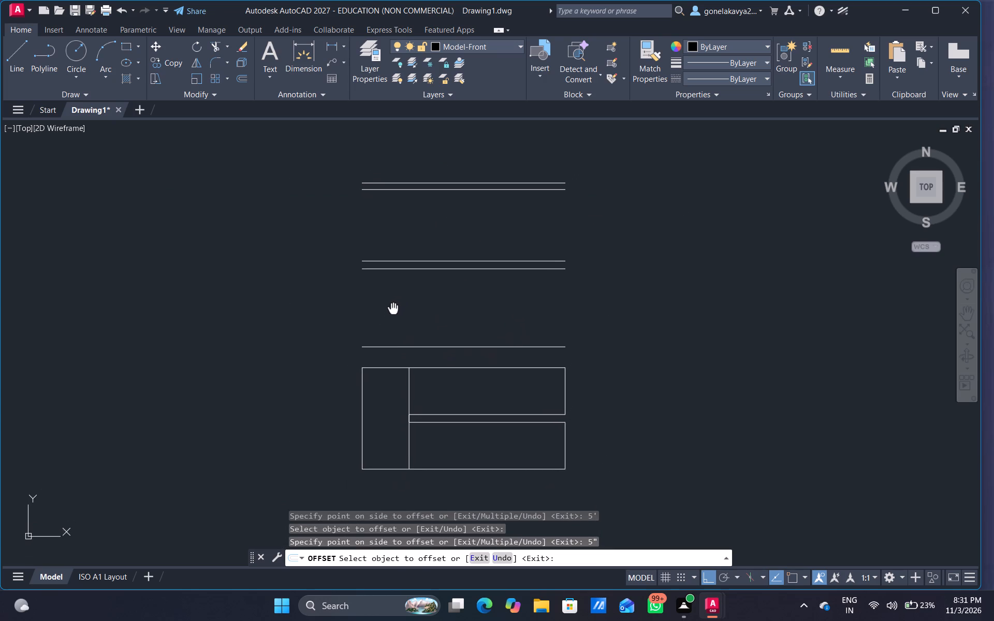
{"action": "middle_click_drag", "start_coordinate": [393, 308], "coordinate": [390, 313]}
{"action": "key", "text": "Escape"}
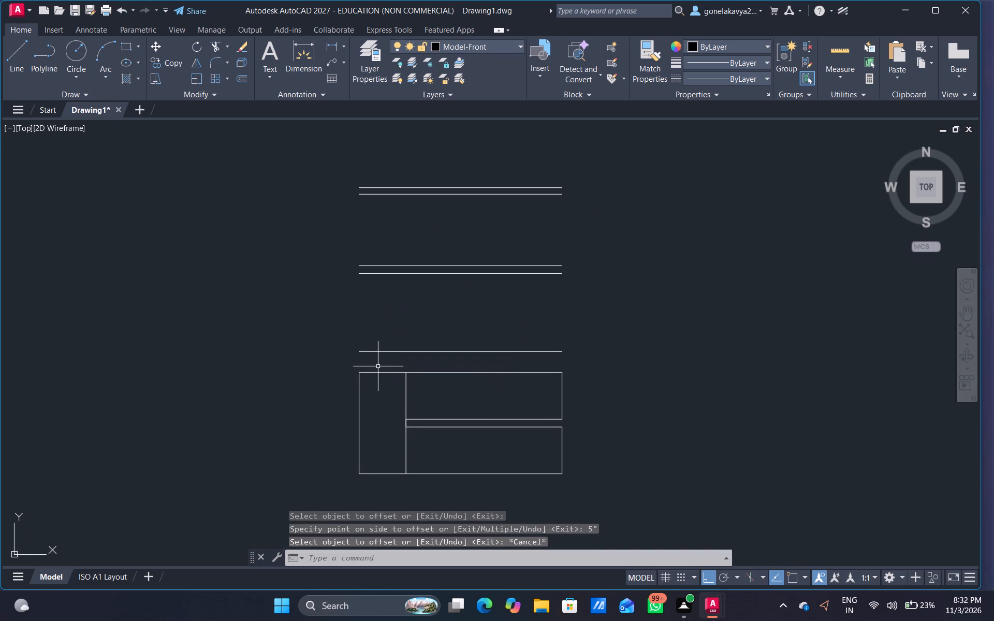
Extend the outline's west edge and the inner vertical divider north through all the horizontal lines to the northernmost one.
{"action": "type", "text": "ex"}
{"action": "key", "text": "space"}
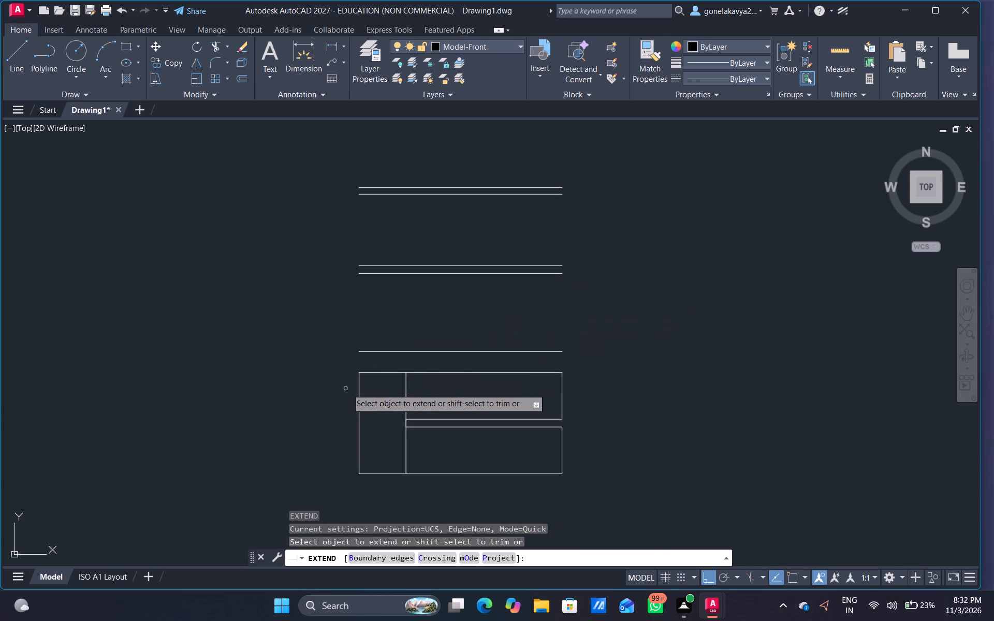
{"action": "left_click_drag", "start_coordinate": [373, 392], "coordinate": [306, 417]}
{"action": "left_click_drag", "start_coordinate": [408, 407], "coordinate": [340, 420]}
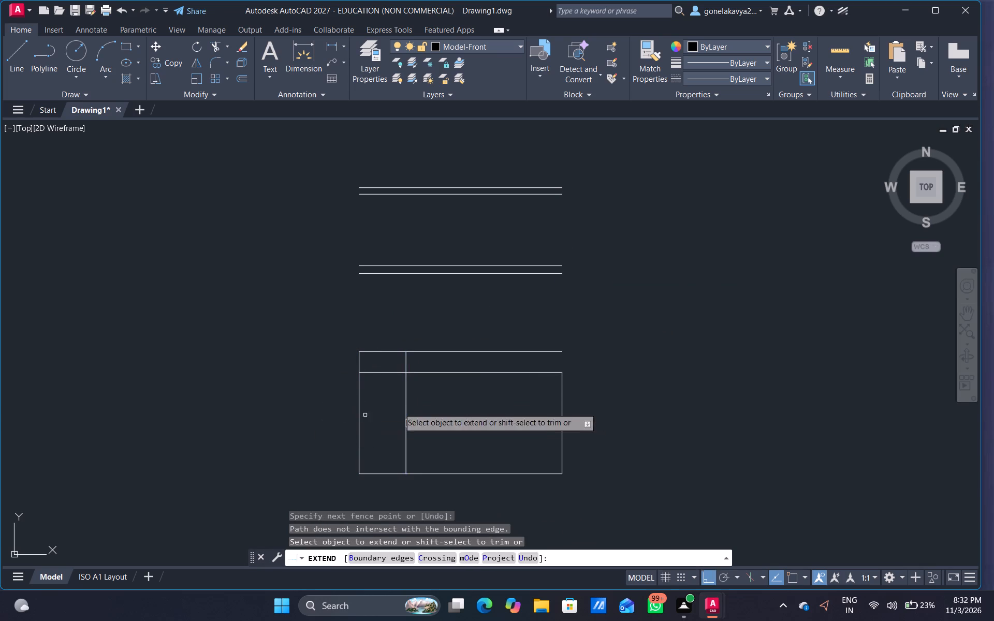
{"action": "left_click_drag", "start_coordinate": [422, 398], "coordinate": [310, 394]}
{"action": "left_click_drag", "start_coordinate": [444, 349], "coordinate": [314, 338]}
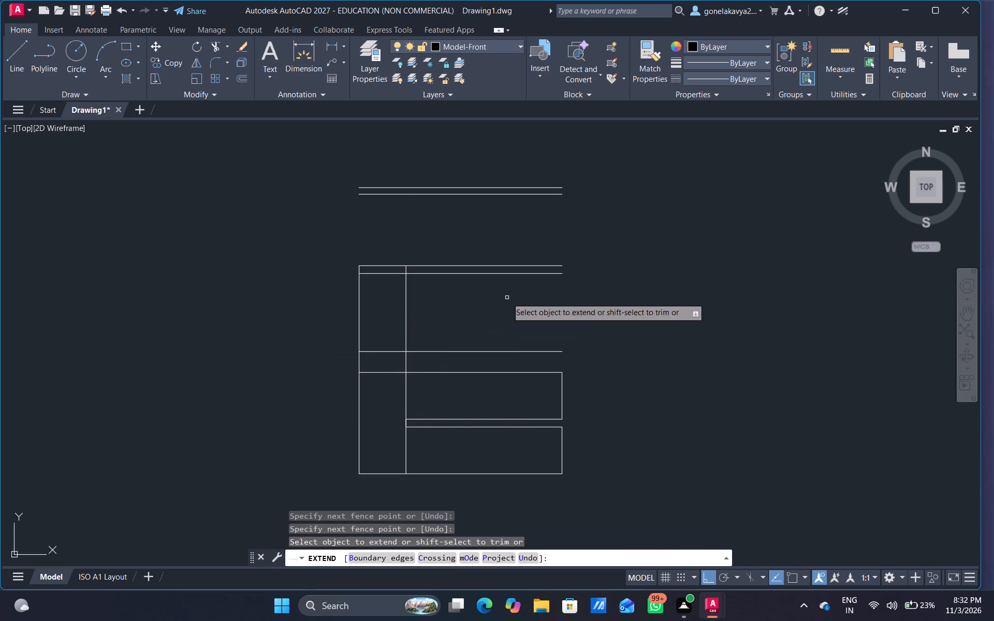
{"action": "left_click_drag", "start_coordinate": [507, 298], "coordinate": [272, 296]}
{"action": "left_click_drag", "start_coordinate": [536, 296], "coordinate": [349, 309]}
Extend the outline's east edge segments north, closing the narrow gap between them and reaching the northernmost horizontal line.
{"action": "left_click_drag", "start_coordinate": [601, 391], "coordinate": [527, 402]}
{"action": "left_click_drag", "start_coordinate": [598, 428], "coordinate": [526, 434]}
{"action": "left_click_drag", "start_coordinate": [625, 379], "coordinate": [521, 389]}
{"action": "left_click_drag", "start_coordinate": [607, 358], "coordinate": [445, 387]}
{"action": "left_click_drag", "start_coordinate": [647, 350], "coordinate": [461, 349]}
{"action": "left_click_drag", "start_coordinate": [606, 295], "coordinate": [467, 301]}
{"action": "left_click_drag", "start_coordinate": [582, 298], "coordinate": [482, 306]}
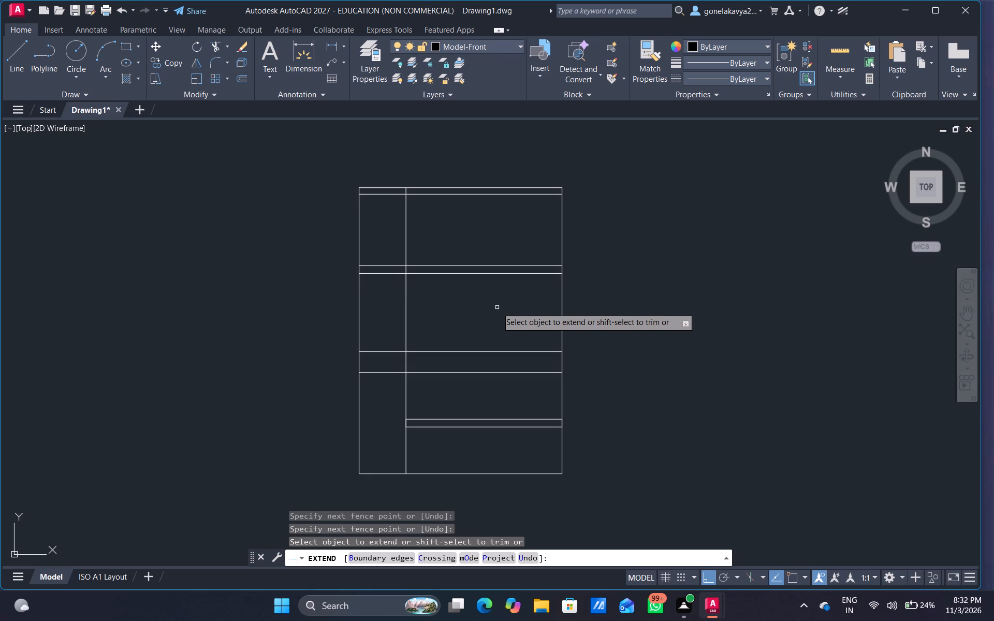
{"action": "key", "text": "Escape"}
Trim the second line from the top east of the inner divider, and the divider itself above the 6" spaced pair.
{"action": "type", "text": "tr"}
{"action": "key", "text": "space"}
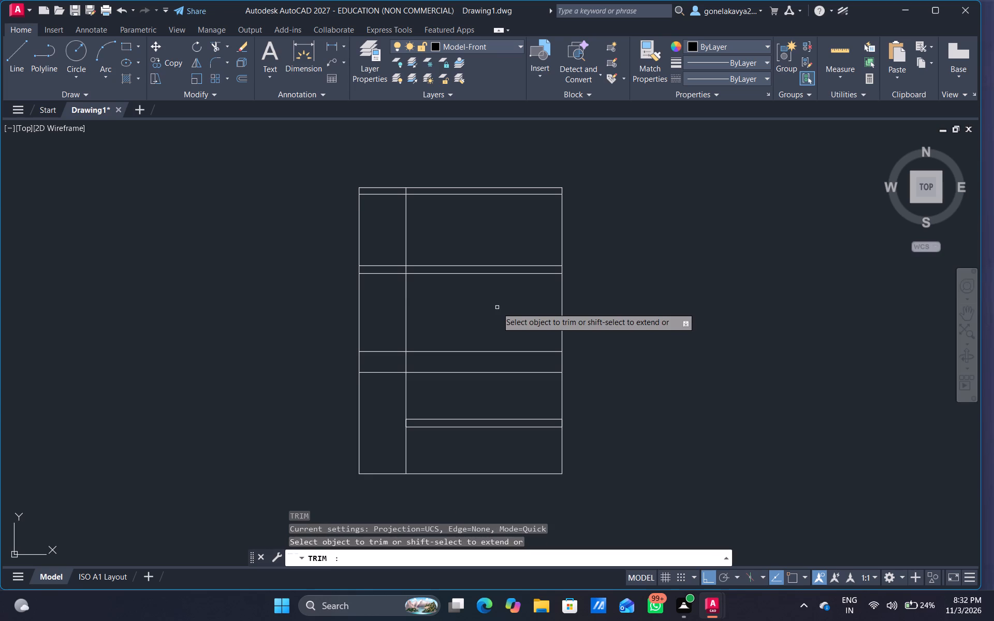
{"action": "scroll", "coordinate": [404, 204], "scroll_direction": "up", "scroll_amount": 3}
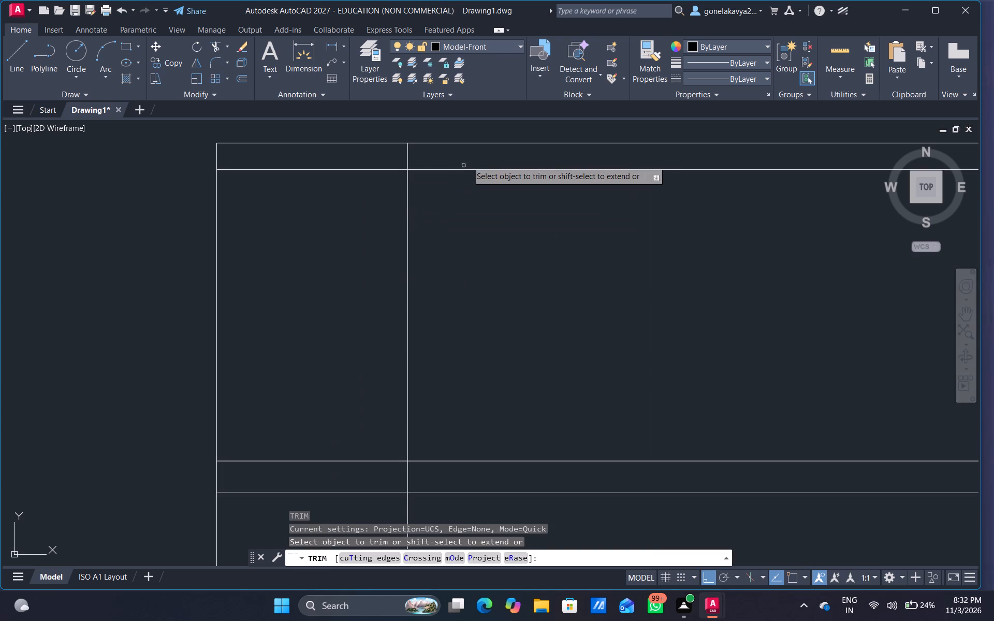
{"action": "left_click_drag", "start_coordinate": [476, 166], "coordinate": [473, 193]}
{"action": "scroll", "coordinate": [439, 235], "scroll_direction": "down", "scroll_amount": 1}
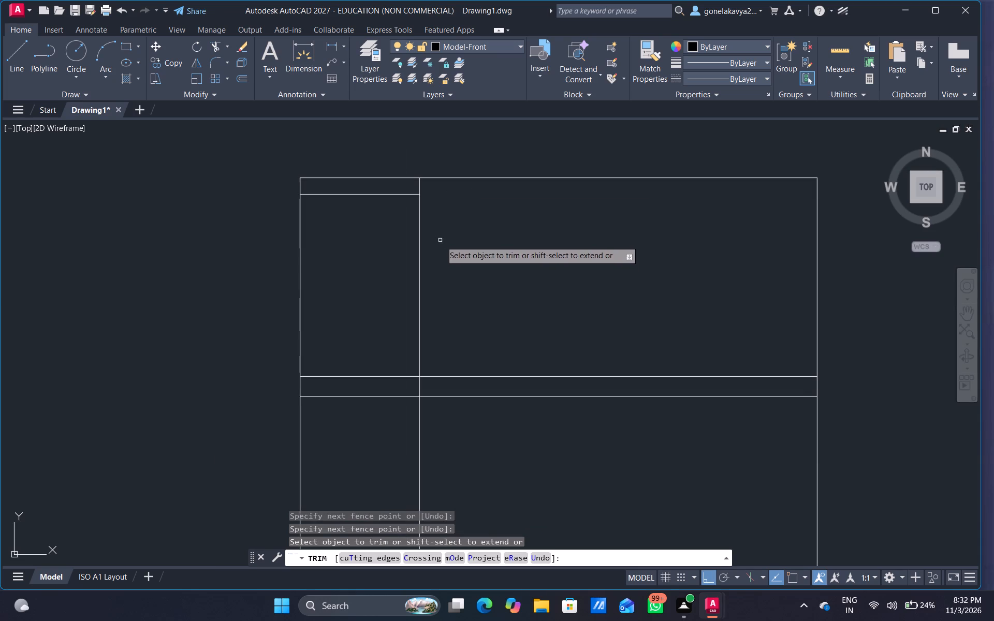
{"action": "middle_click_drag", "start_coordinate": [442, 247], "coordinate": [481, 167]}
{"action": "left_click_drag", "start_coordinate": [486, 179], "coordinate": [446, 236]}
Trim the 6" spaced pair east of the inner divider, and the divider between that pair and the next horizontal line below.
{"action": "scroll", "coordinate": [480, 238], "scroll_direction": "down", "scroll_amount": 2}
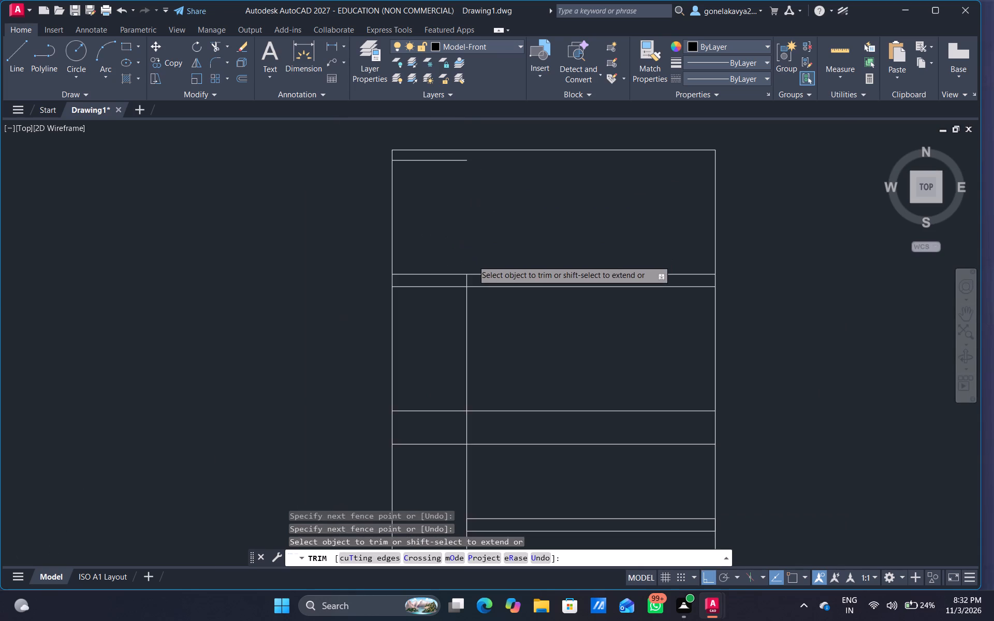
{"action": "scroll", "coordinate": [475, 282], "scroll_direction": "up", "scroll_amount": 1}
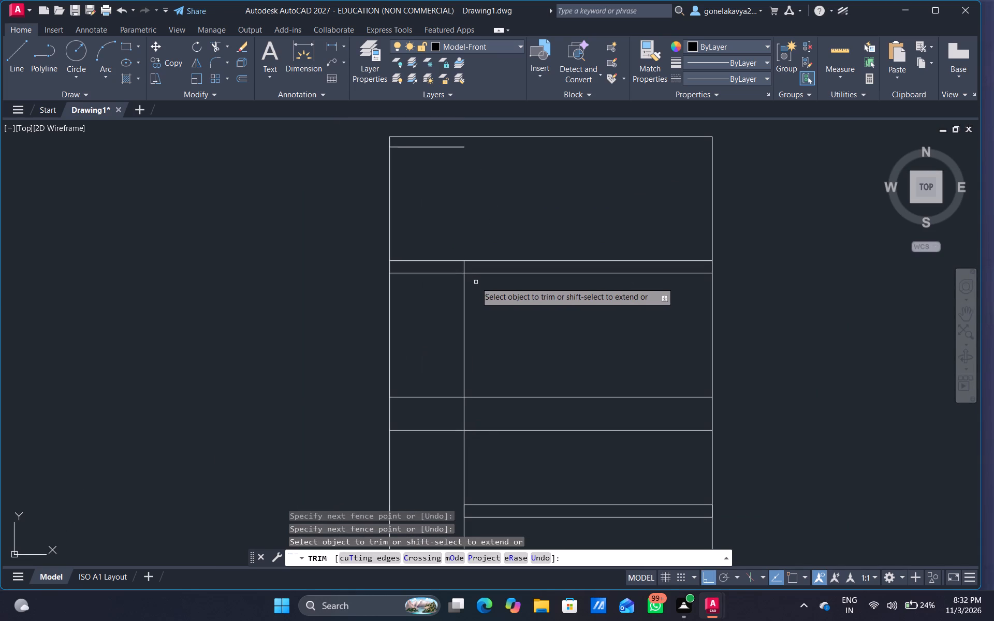
{"action": "left_click_drag", "start_coordinate": [537, 220], "coordinate": [520, 292]}
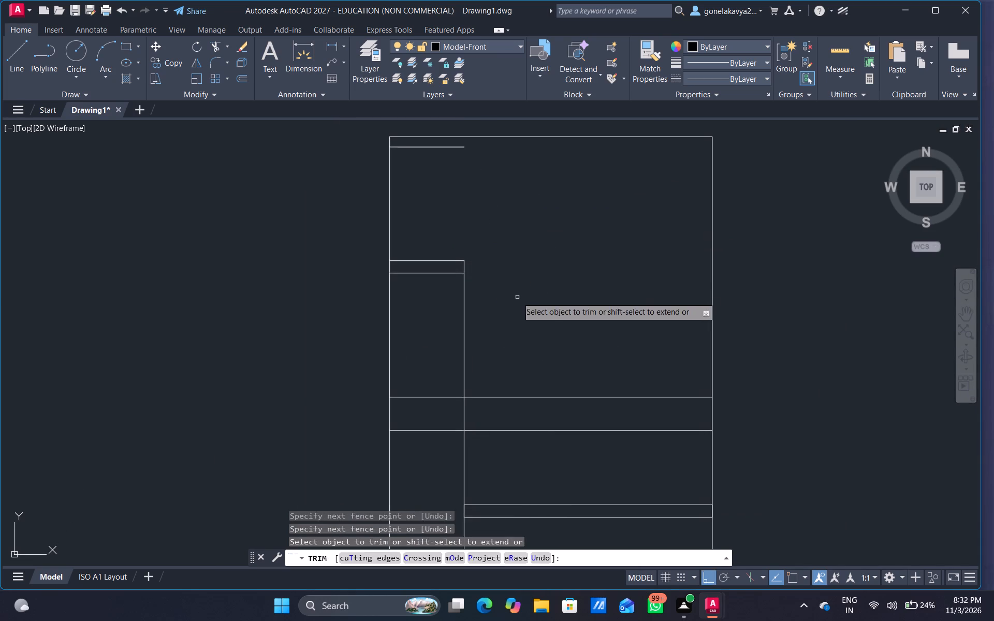
{"action": "left_click_drag", "start_coordinate": [515, 298], "coordinate": [446, 344]}
Trim the west, divider and east vertical segments in the gap between the upper rectangle and the lower outline.
{"action": "middle_click_drag", "start_coordinate": [520, 343], "coordinate": [503, 335]}
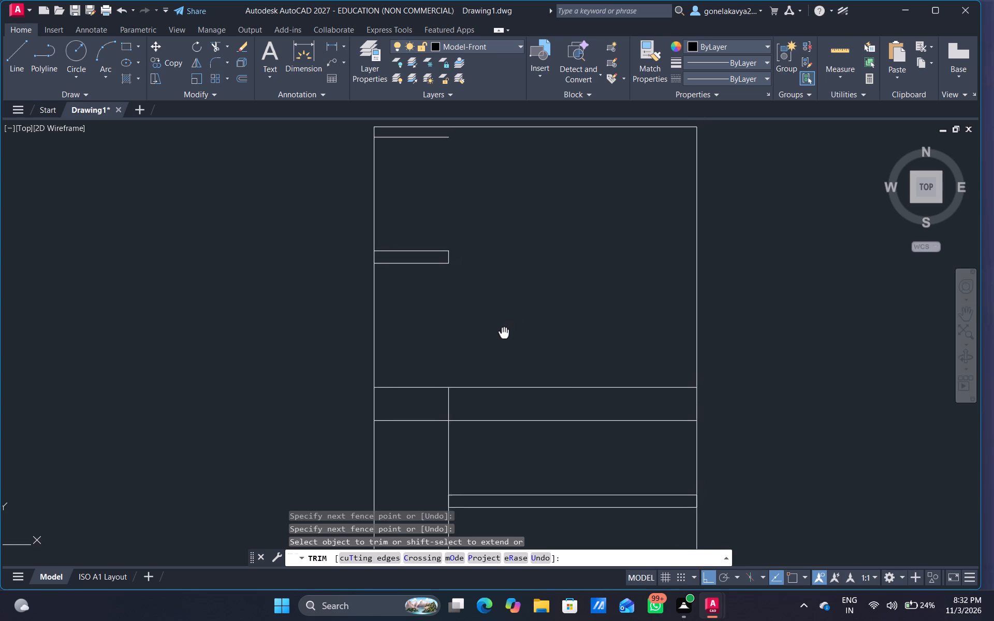
{"action": "middle_click_drag", "start_coordinate": [503, 335], "coordinate": [503, 337]}
{"action": "scroll", "coordinate": [500, 354], "scroll_direction": "down", "scroll_amount": 1}
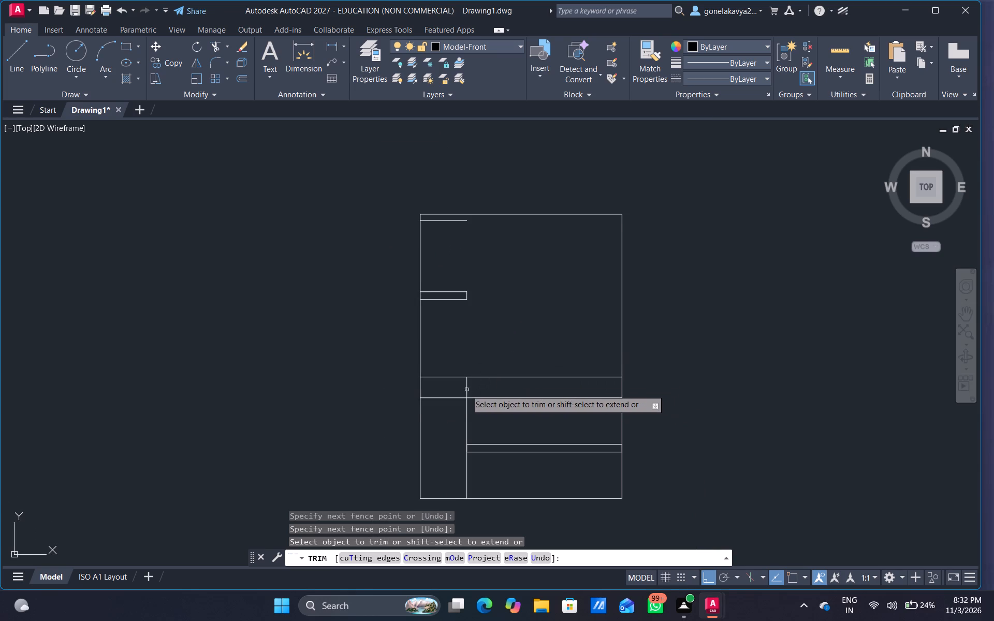
{"action": "left_click_drag", "start_coordinate": [470, 388], "coordinate": [398, 393]}
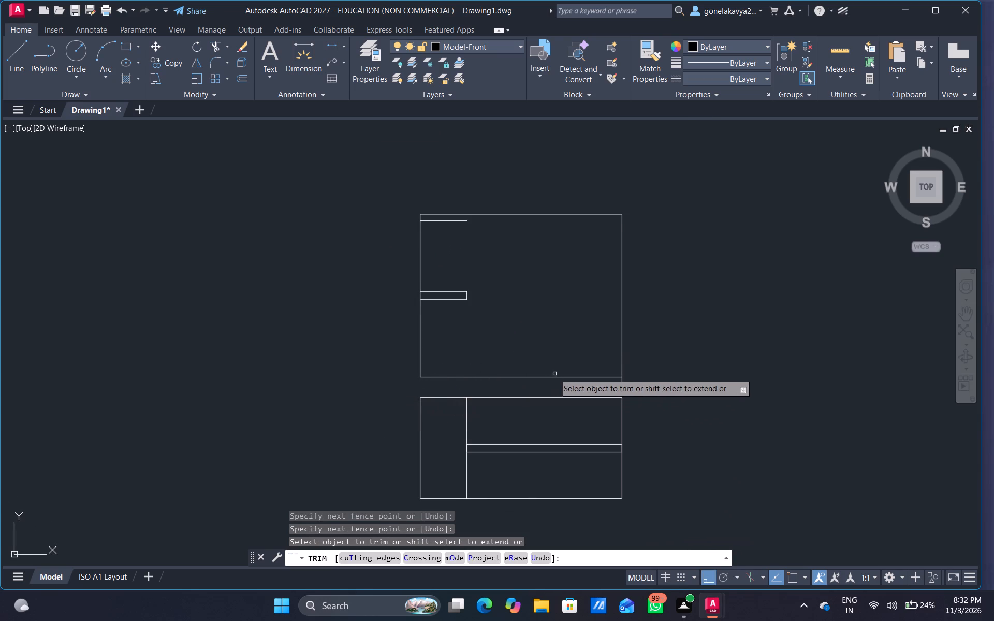
{"action": "left_click_drag", "start_coordinate": [611, 387], "coordinate": [651, 383]}
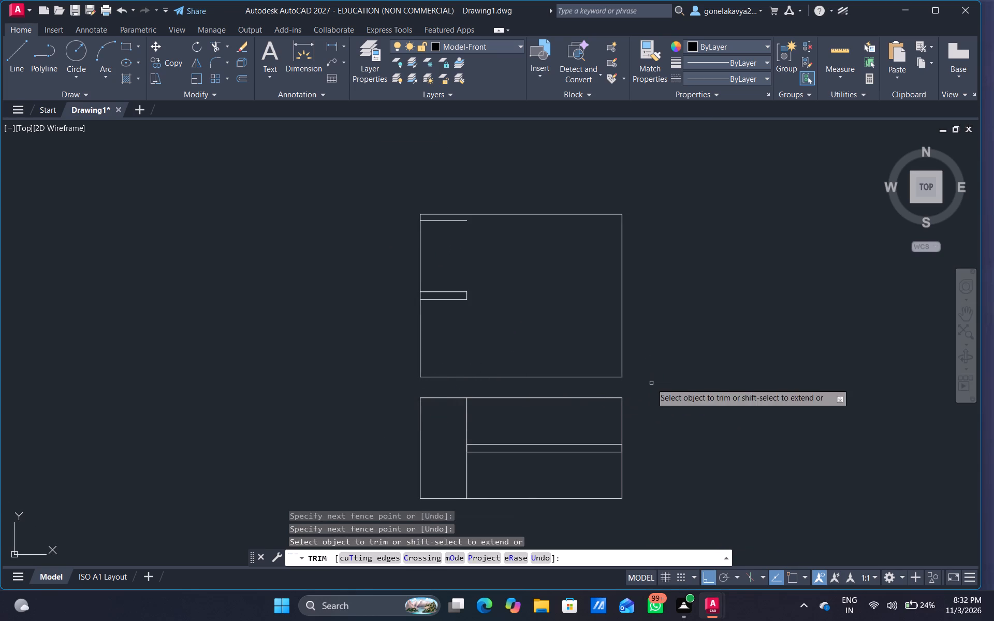
{"action": "middle_click_drag", "start_coordinate": [658, 370], "coordinate": [617, 202]}
{"action": "scroll", "coordinate": [462, 291], "scroll_direction": "up", "scroll_amount": 2}
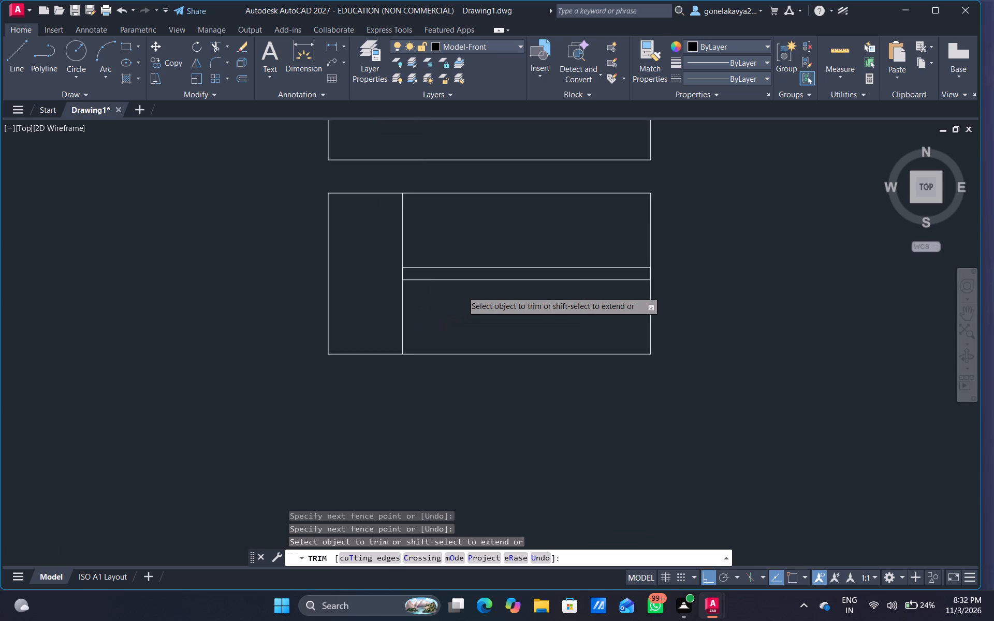
{"action": "middle_click_drag", "start_coordinate": [469, 298], "coordinate": [473, 360]}
{"action": "key", "text": "Escape"}
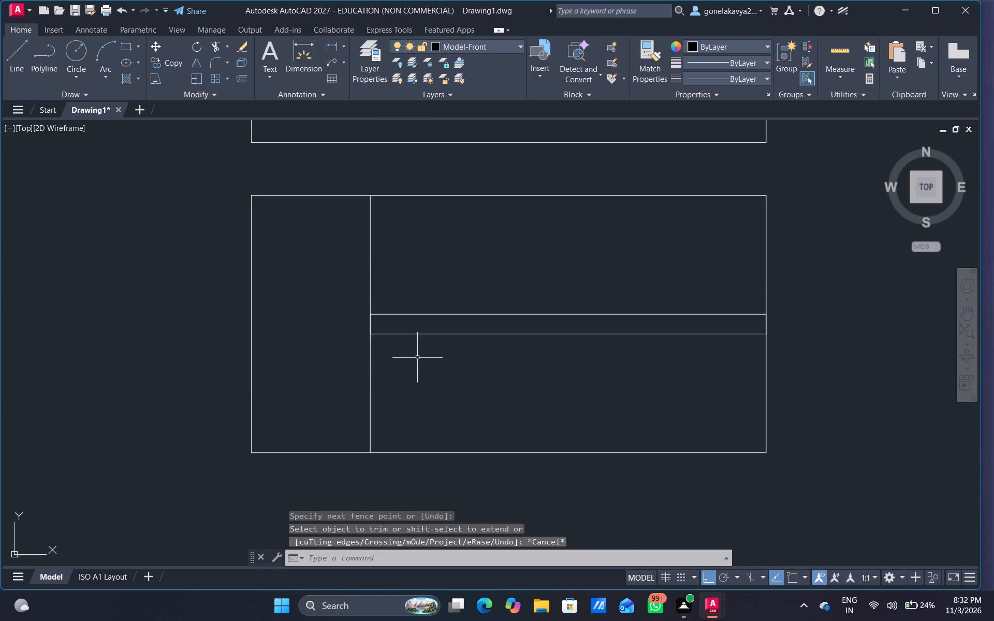
Offset the lower outline's inner vertical divider 10" to the east, and offset the resulting line another 10" east.
{"action": "key", "text": "o"}
{"action": "key", "text": "Return"}
{"action": "left_click_drag", "start_coordinate": [375, 292], "coordinate": [407, 291]}
{"action": "left_click", "coordinate": [471, 288]}
{"action": "left_click_drag", "start_coordinate": [370, 286], "coordinate": [394, 283]}
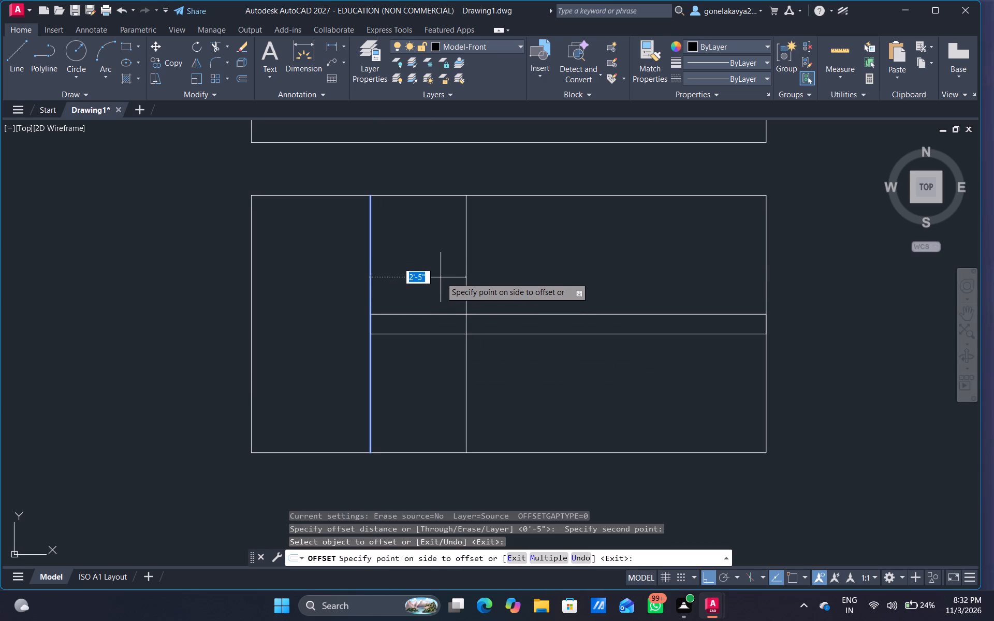
{"action": "key", "text": "1"}
{"action": "type", "text": "0\""}
{"action": "key", "text": "Return"}
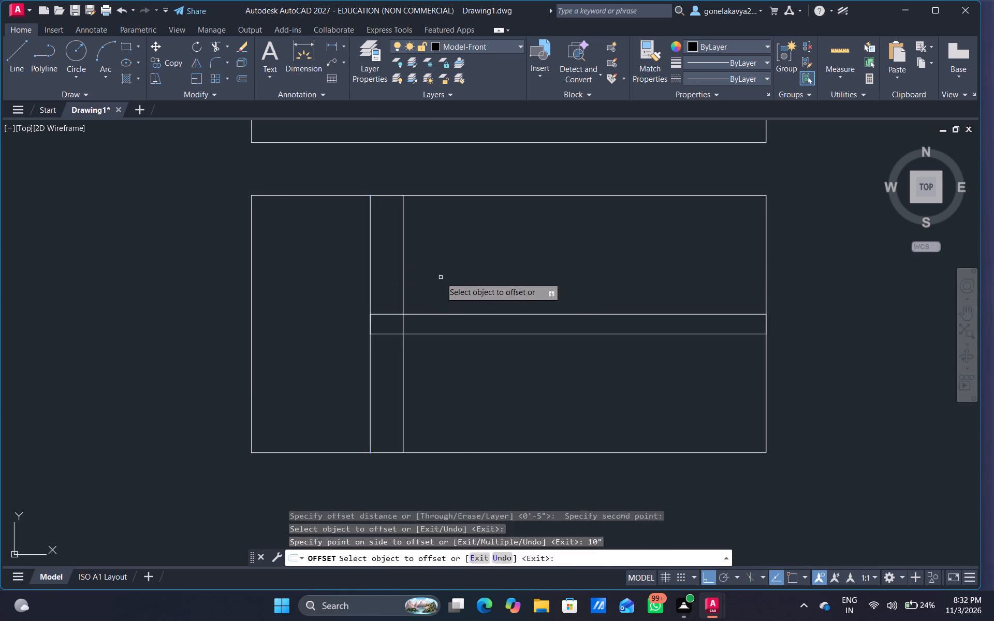
{"action": "left_click_drag", "start_coordinate": [403, 266], "coordinate": [404, 271]}
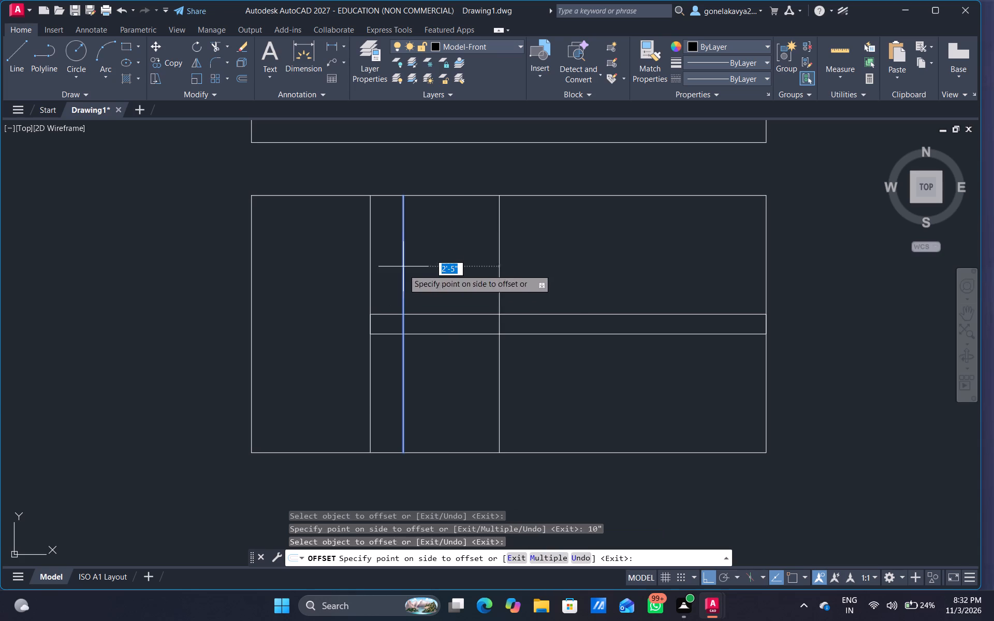
{"action": "left_click_drag", "start_coordinate": [404, 271], "coordinate": [403, 271]}
{"action": "type", "text": "10\""}
{"action": "key", "text": "Return"}
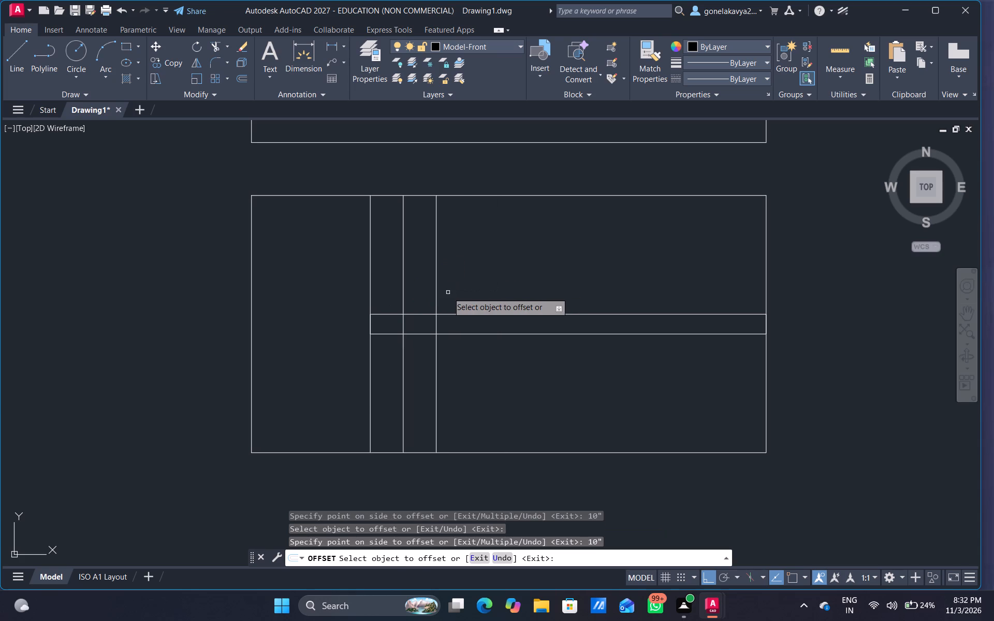
Add three more vertical lines to the east at 10" spacing, offsetting each newest line in turn.
{"action": "left_click", "coordinate": [438, 285]}
{"action": "type", "text": "10\""}
{"action": "key", "text": "Return"}
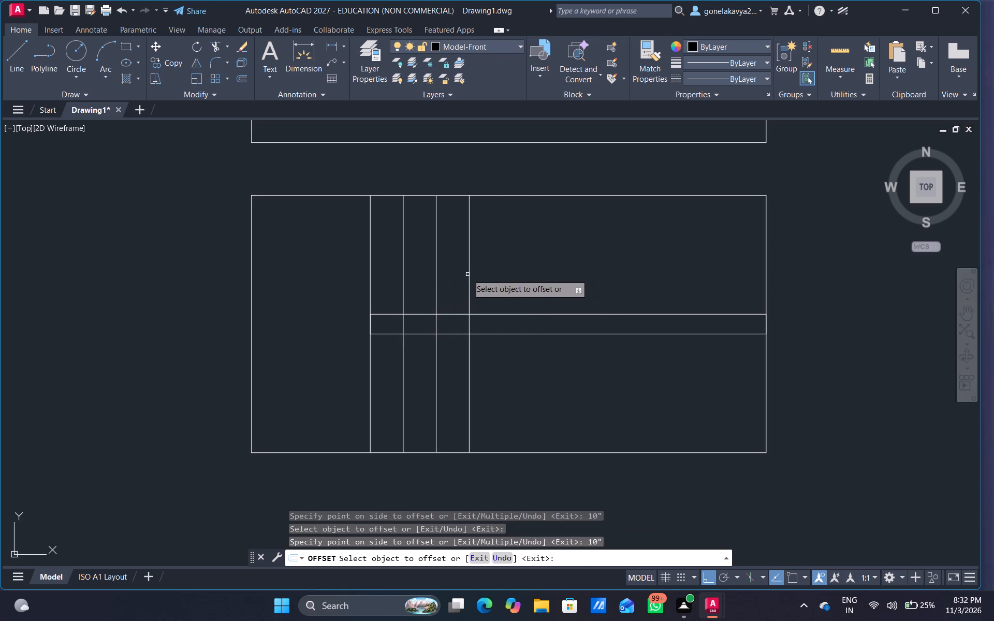
{"action": "left_click", "coordinate": [467, 274]}
{"action": "type", "text": "10\""}
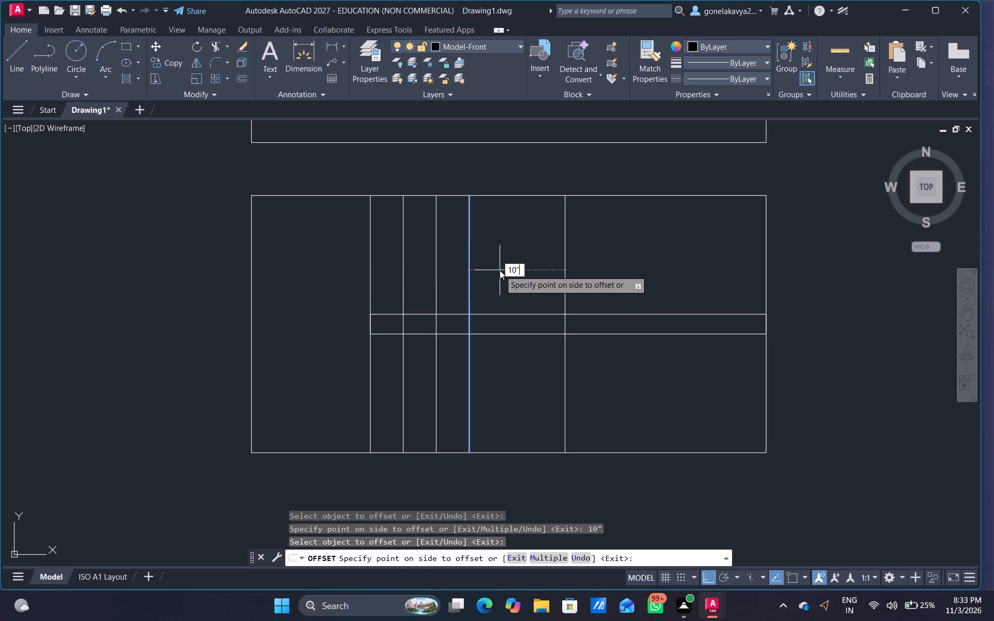
{"action": "key", "text": "Return"}
{"action": "left_click", "coordinate": [502, 255]}
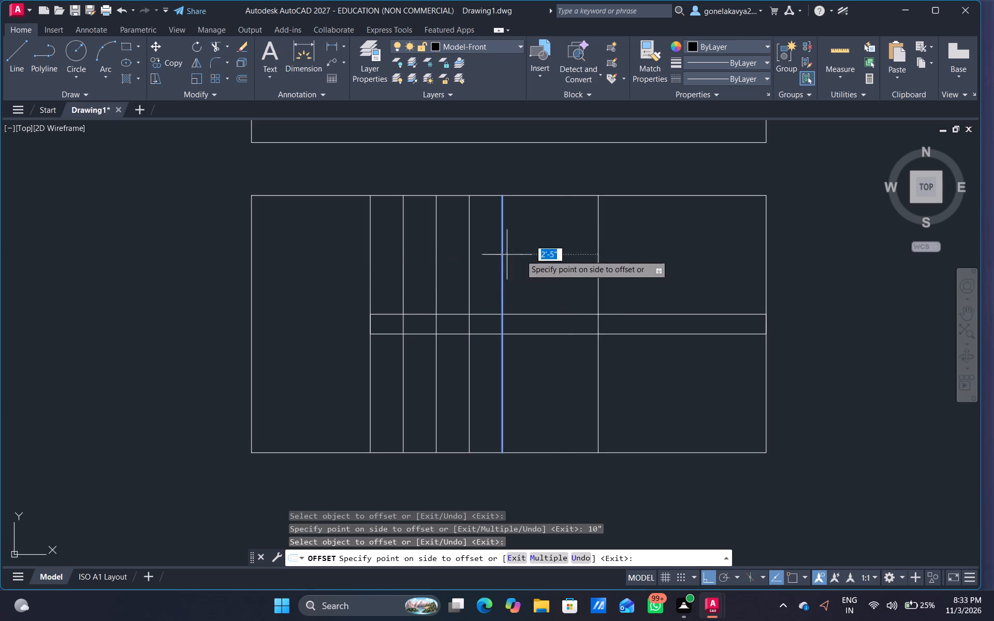
{"action": "type", "text": "10\""}
{"action": "key", "text": "Return"}
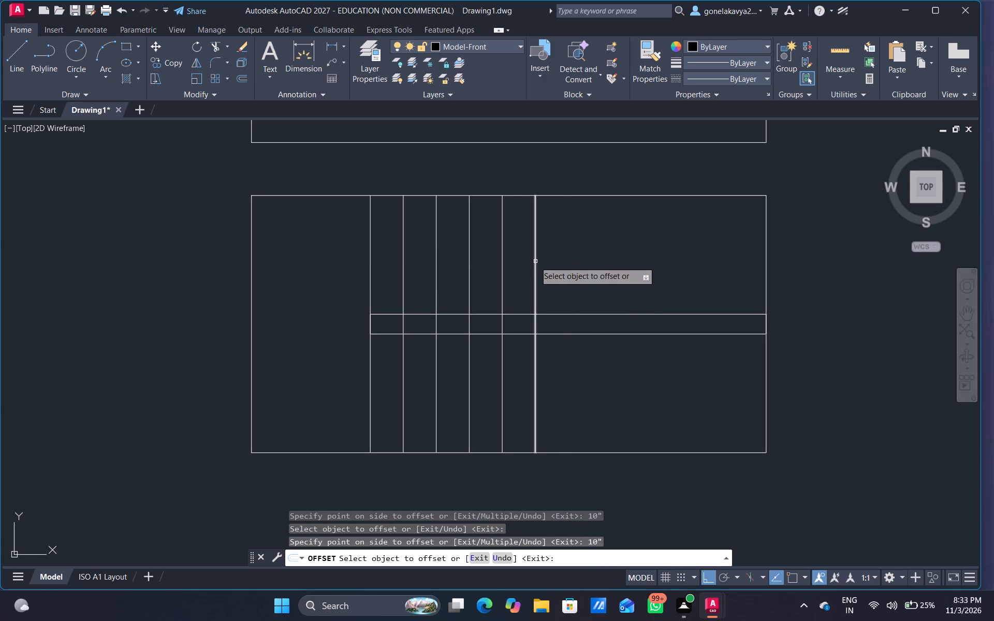
Continue the series with three further vertical lines to the east, each offset 10" from the previous one.
{"action": "left_click_drag", "start_coordinate": [535, 261], "coordinate": [557, 256]}
{"action": "type", "text": "10\""}
{"action": "key", "text": "Return"}
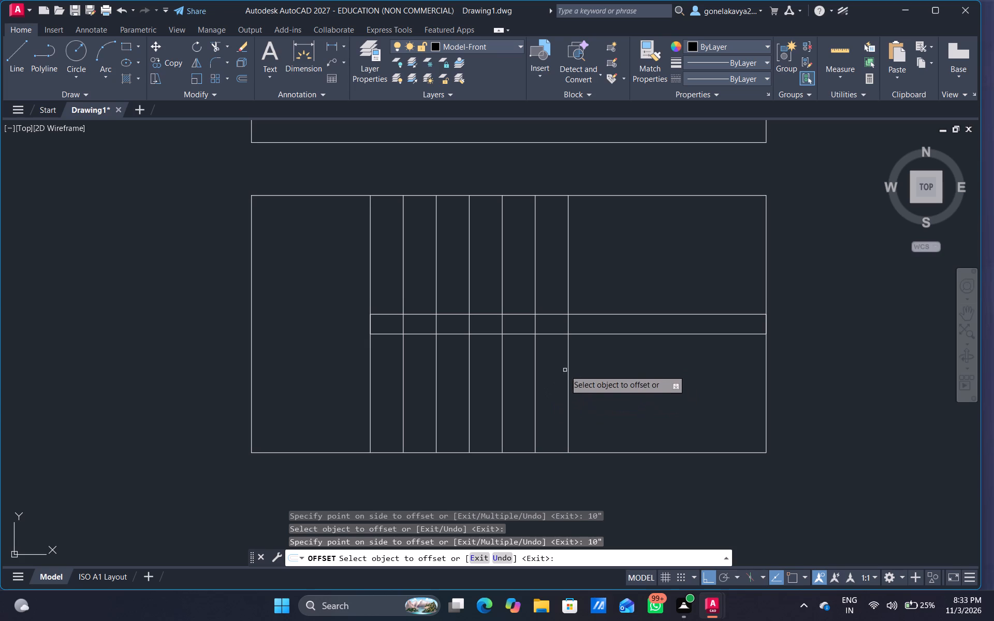
{"action": "left_click", "coordinate": [569, 372]}
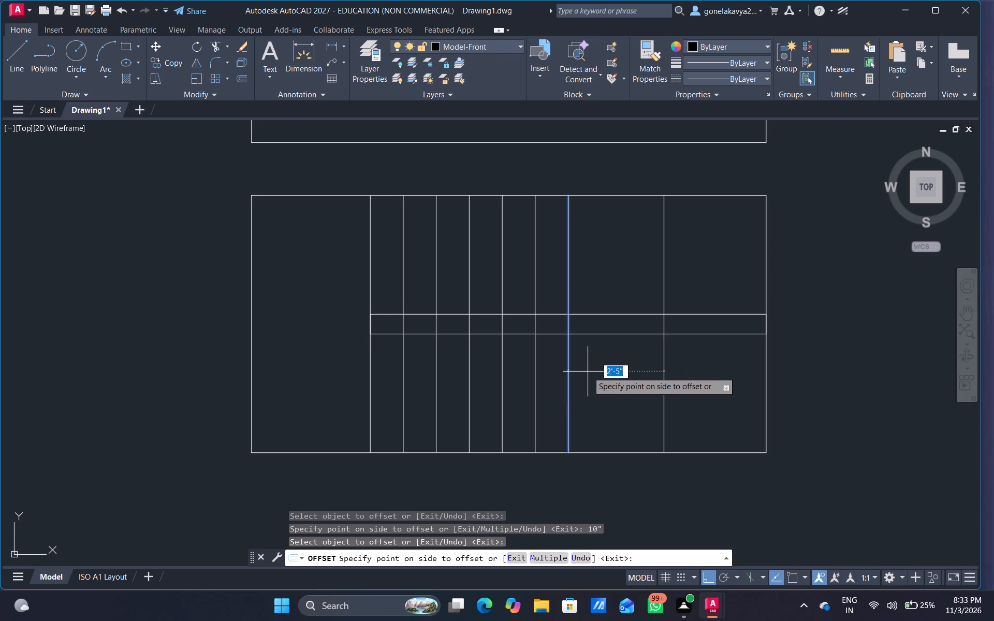
{"action": "type", "text": "10\""}
{"action": "key", "text": "Return"}
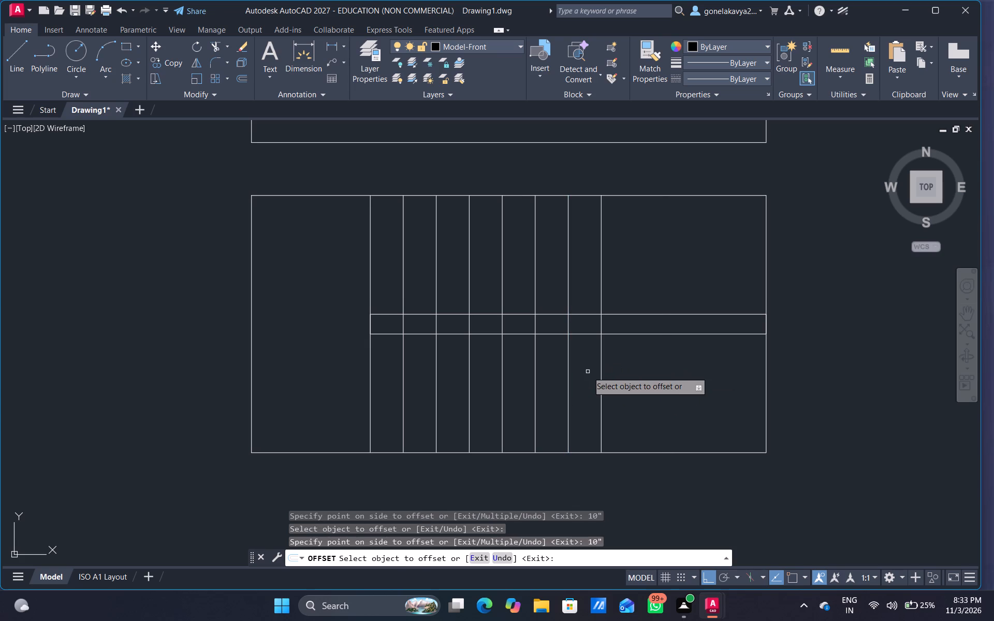
{"action": "left_click", "coordinate": [602, 405]}
{"action": "type", "text": "10\""}
{"action": "key", "text": "Return"}
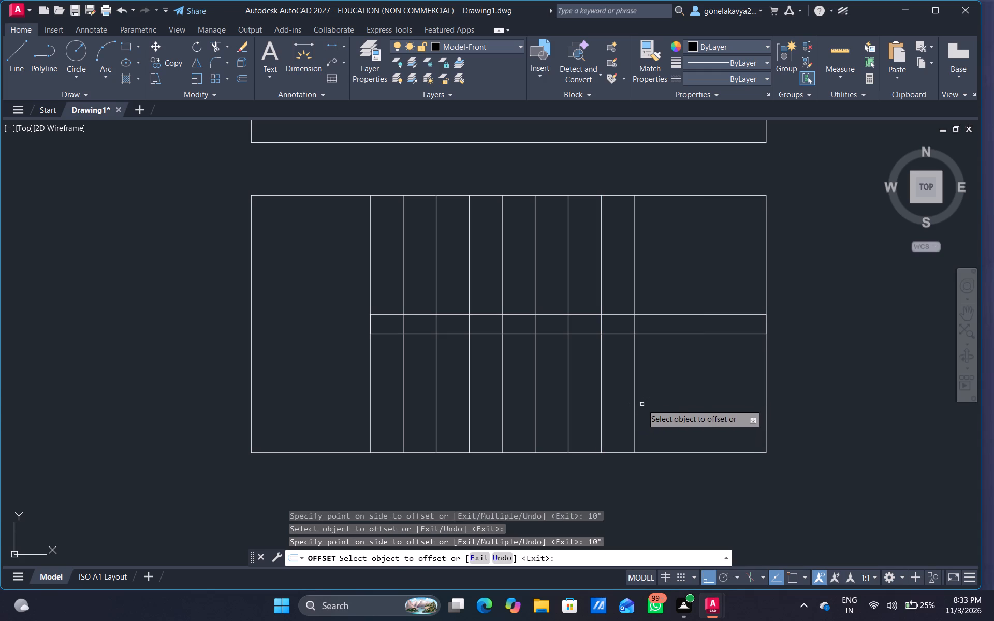
Complete the lower outline's vertical divisions with three more lines to the east, each offset 10" from the previous one.
{"action": "left_click_drag", "start_coordinate": [633, 416], "coordinate": [640, 416]}
{"action": "type", "text": "10\""}
{"action": "key", "text": "Return"}
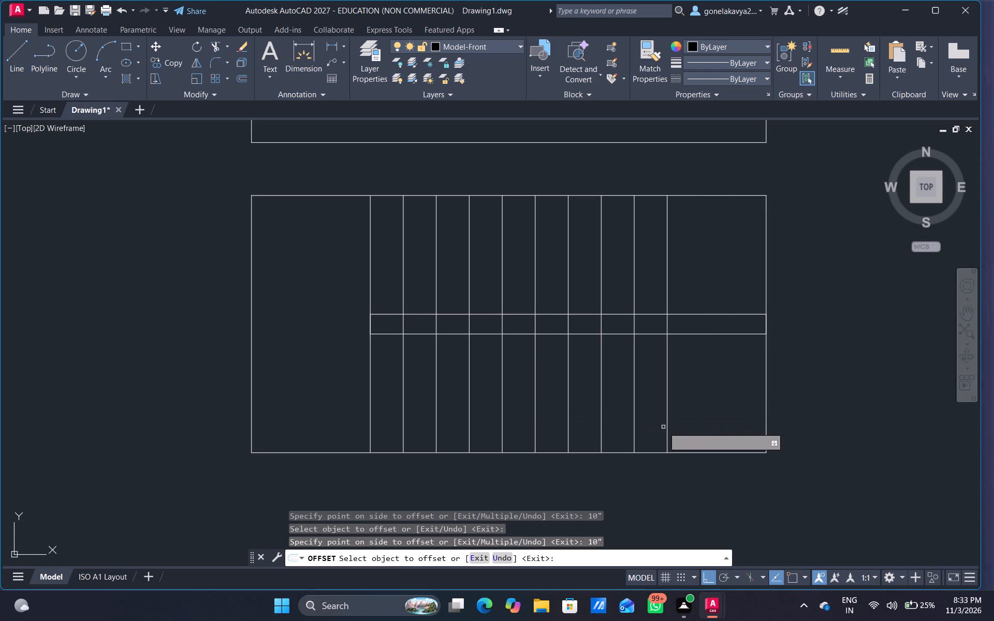
{"action": "left_click", "coordinate": [668, 427]}
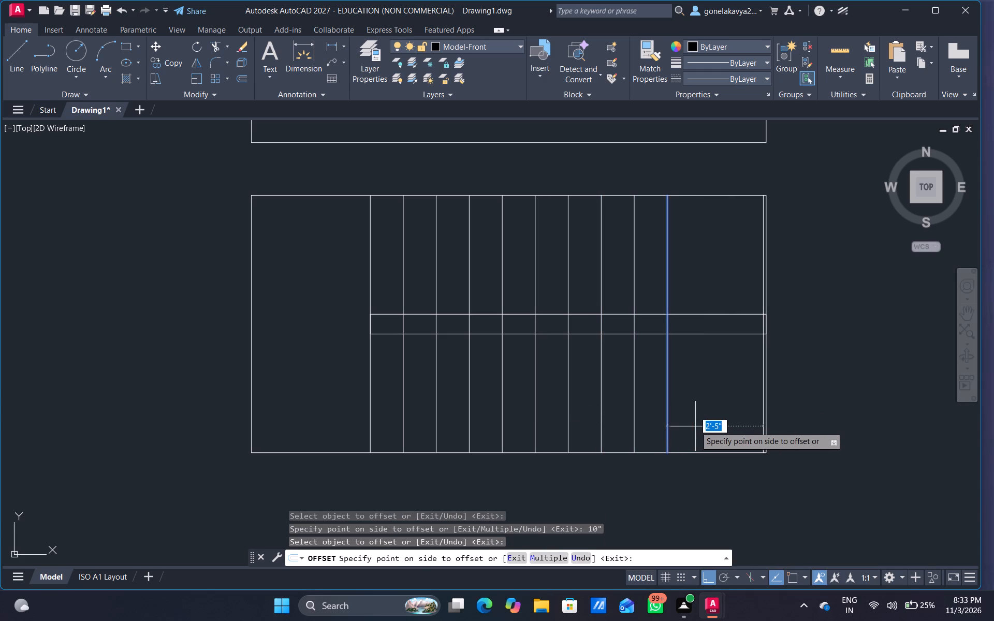
{"action": "type", "text": "10\""}
{"action": "key", "text": "Return"}
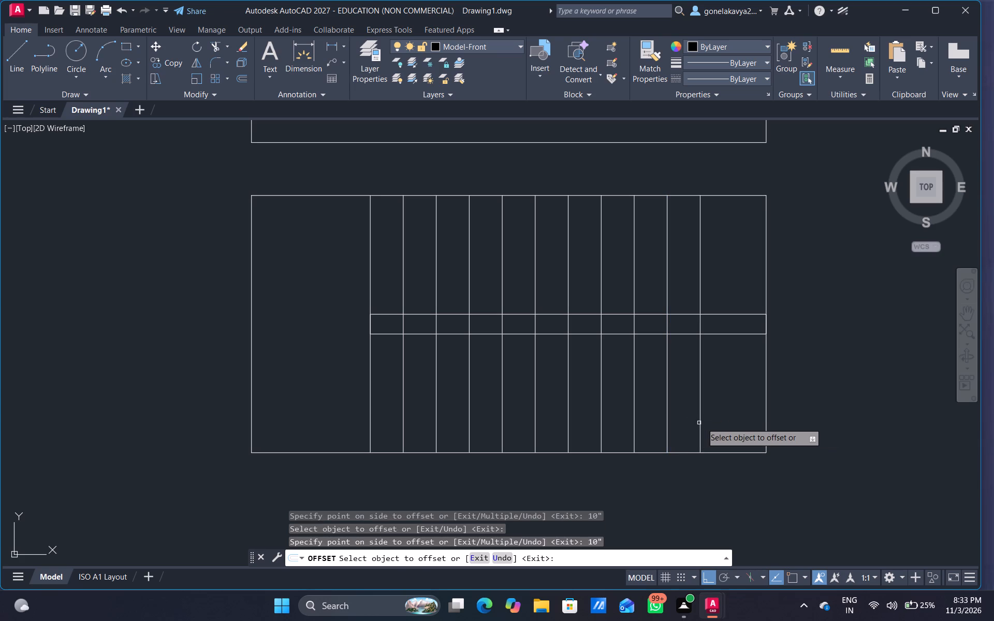
{"action": "left_click", "coordinate": [703, 423]}
{"action": "left_click", "coordinate": [700, 426]}
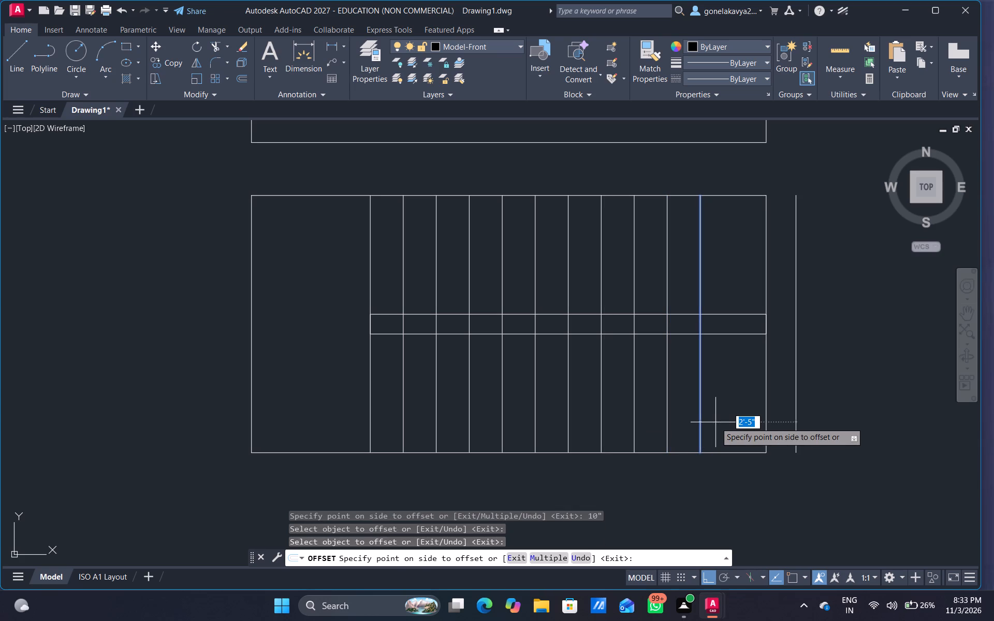
{"action": "type", "text": "10\""}
{"action": "key", "text": "Return"}
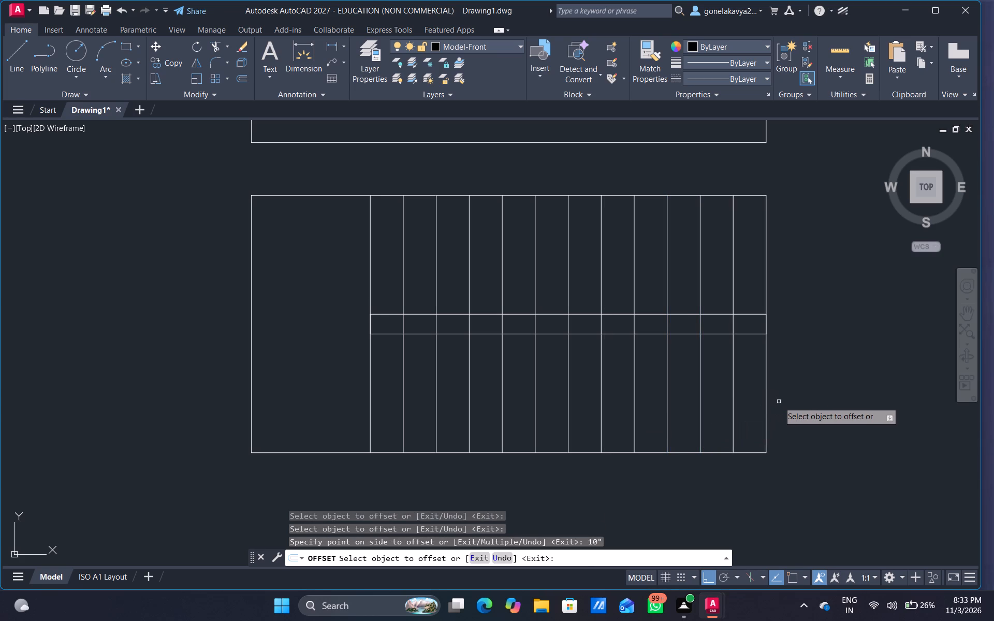
{"action": "key", "text": "Escape"}
Extend the lower outline's inner vertical lines north across the gap to the upper rectangle's bottom edge.
{"action": "type", "text": "ex"}
{"action": "key", "text": "space"}
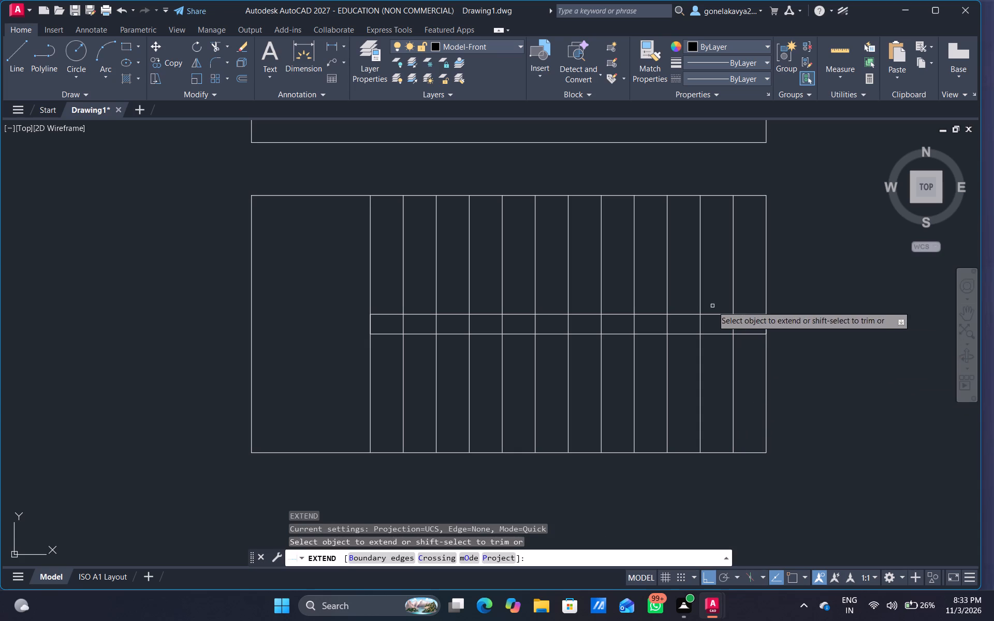
{"action": "left_click_drag", "start_coordinate": [733, 280], "coordinate": [332, 261]}
{"action": "left_click_drag", "start_coordinate": [332, 261], "coordinate": [427, 261]}
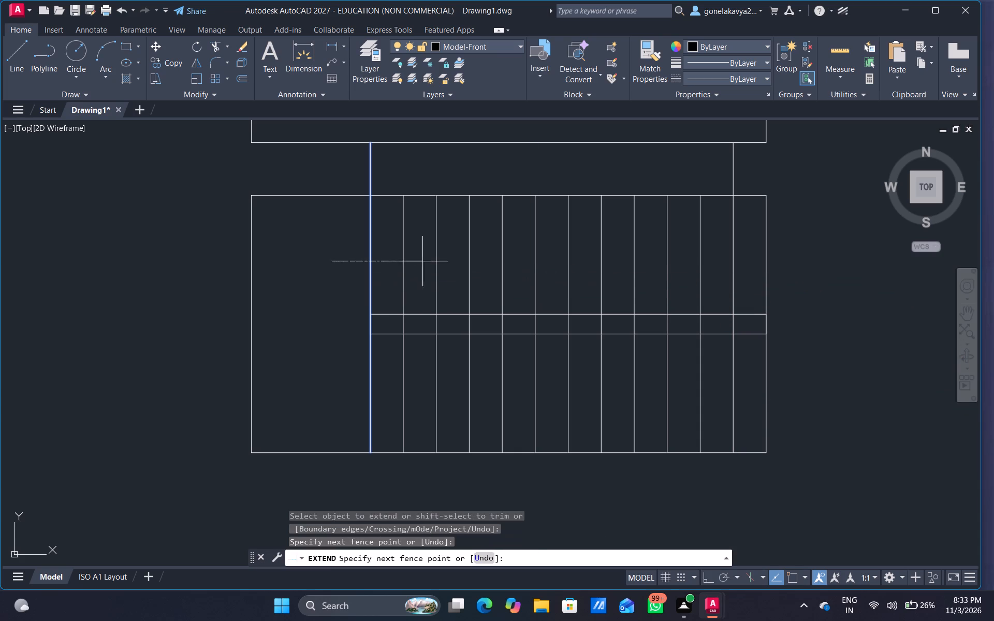
{"action": "left_click_drag", "start_coordinate": [427, 261], "coordinate": [738, 266]}
{"action": "scroll", "coordinate": [722, 269], "scroll_direction": "down", "scroll_amount": 1}
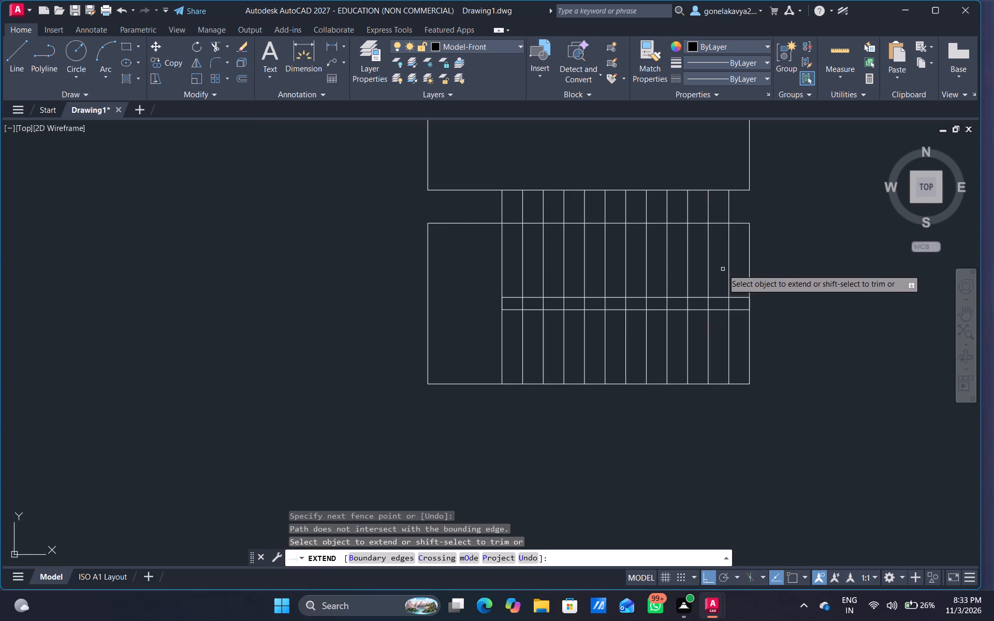
Extend the 10"-spaced vertical lines north through the upper rectangle to its top edge.
{"action": "left_click_drag", "start_coordinate": [739, 210], "coordinate": [473, 213]}
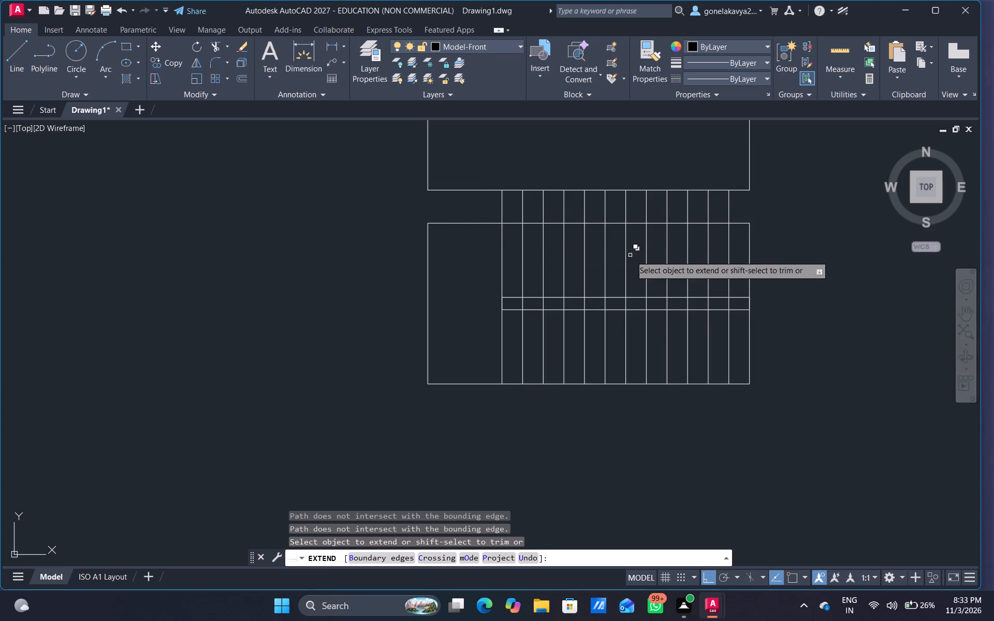
{"action": "middle_click_drag", "start_coordinate": [680, 274], "coordinate": [639, 402]}
{"action": "scroll", "coordinate": [639, 402], "scroll_direction": "down", "scroll_amount": 1}
{"action": "scroll", "coordinate": [664, 369], "scroll_direction": "up", "scroll_amount": 1}
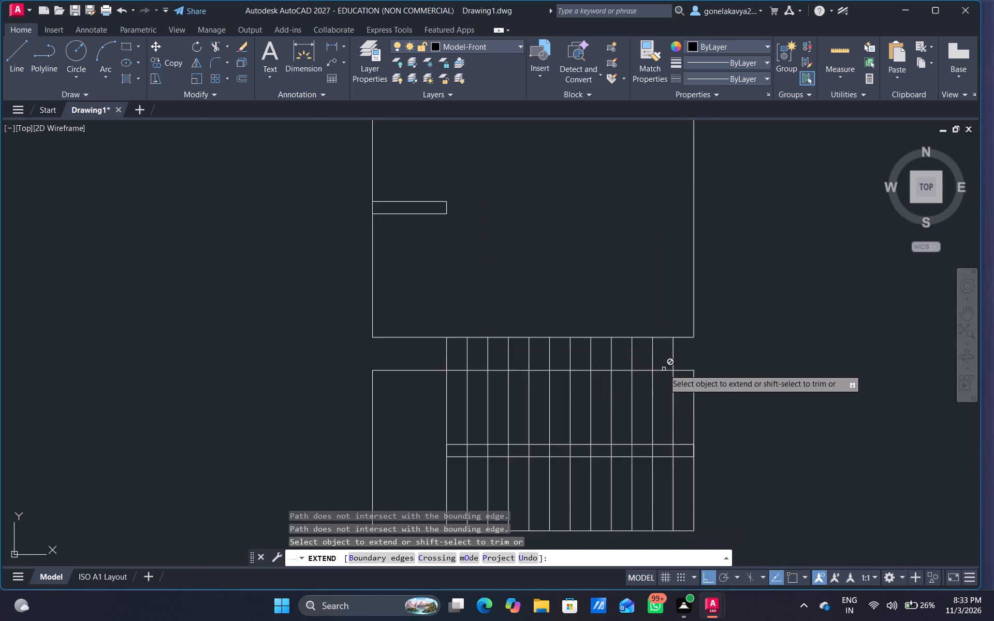
{"action": "scroll", "coordinate": [664, 369], "scroll_direction": "up", "scroll_amount": 1}
{"action": "left_click_drag", "start_coordinate": [695, 348], "coordinate": [316, 315]}
{"action": "scroll", "coordinate": [440, 387], "scroll_direction": "down", "scroll_amount": 2}
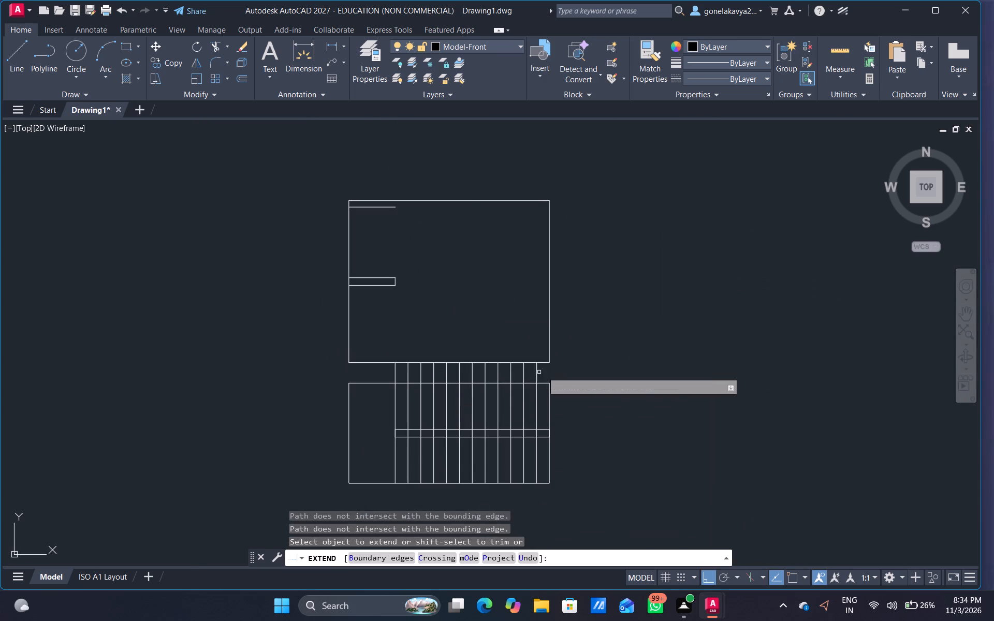
{"action": "left_click_drag", "start_coordinate": [553, 368], "coordinate": [375, 378]}
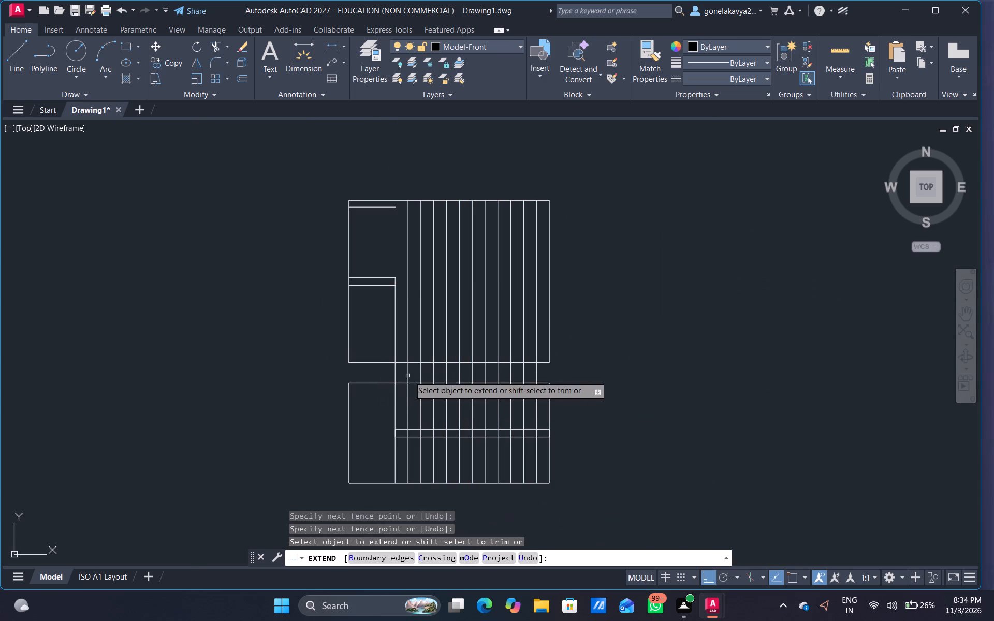
Extend the westmost inner vertical past the ends of the short horizontal lines to the upper rectangle's top edge.
{"action": "left_click_drag", "start_coordinate": [400, 339], "coordinate": [370, 334]}
{"action": "left_click_drag", "start_coordinate": [400, 308], "coordinate": [372, 301]}
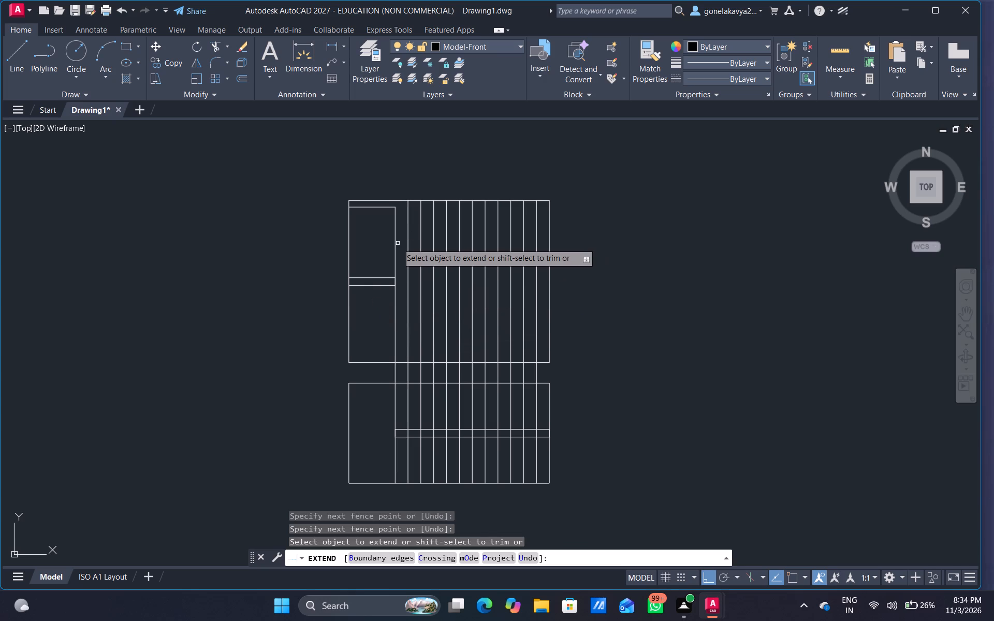
{"action": "left_click_drag", "start_coordinate": [398, 243], "coordinate": [366, 241]}
{"action": "middle_click_drag", "start_coordinate": [584, 373], "coordinate": [599, 366]}
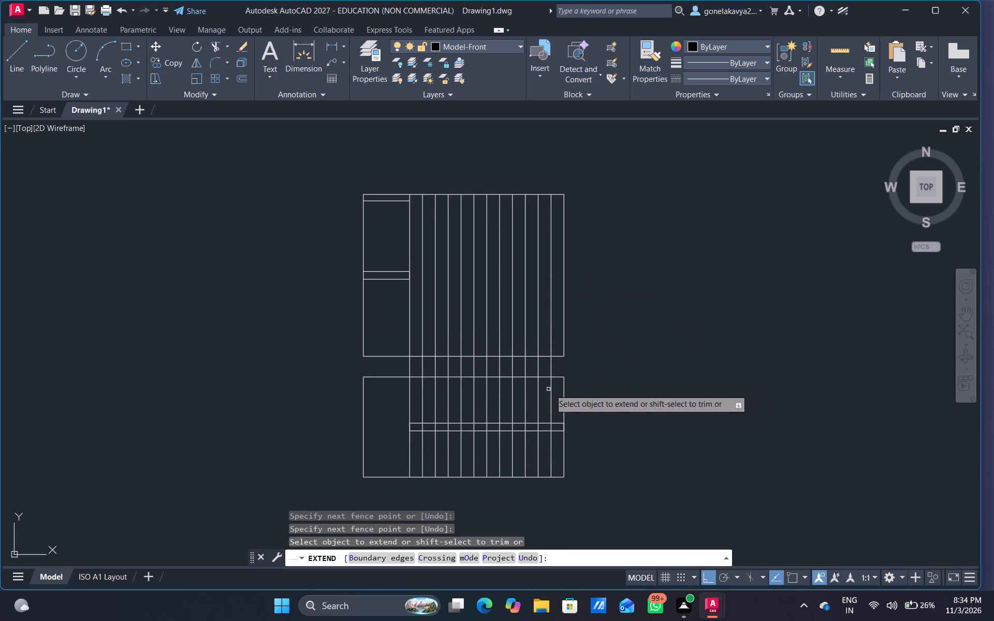
{"action": "key", "text": "Escape"}
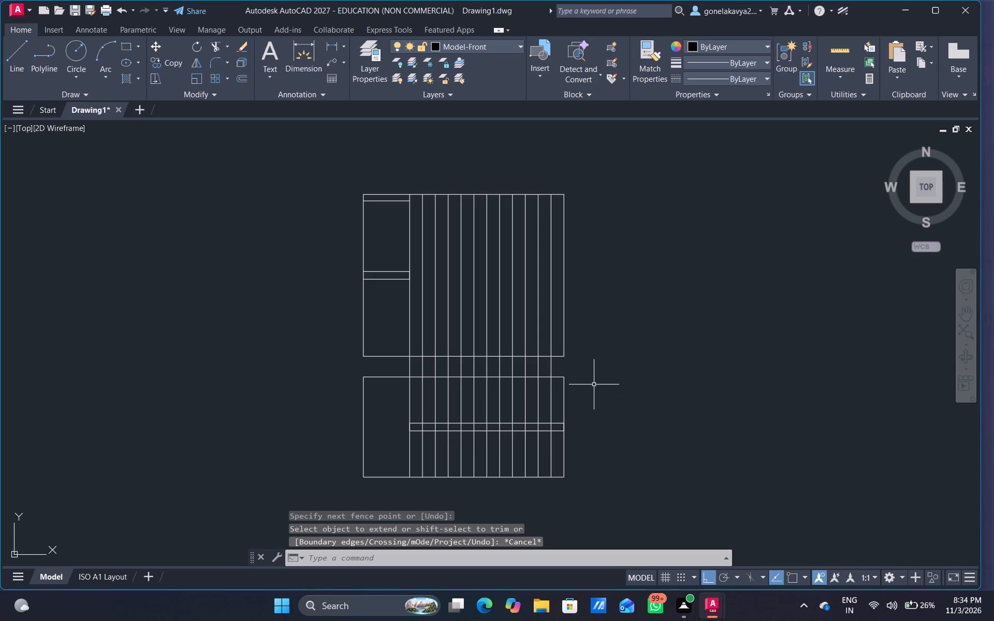
Trim all the vertical line segments crossing the gap between the upper rectangle and the lower outline.
{"action": "key", "text": "t"}
{"action": "type", "text": "r"}
{"action": "key", "text": "space"}
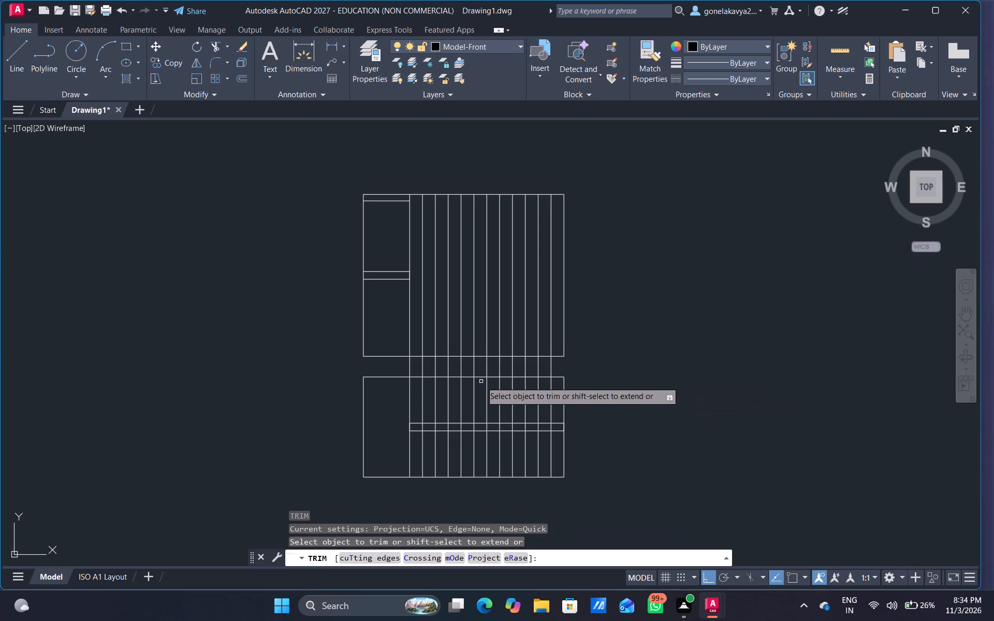
{"action": "scroll", "coordinate": [481, 381], "scroll_direction": "up", "scroll_amount": 2}
{"action": "middle_click_drag", "start_coordinate": [483, 357], "coordinate": [561, 342]}
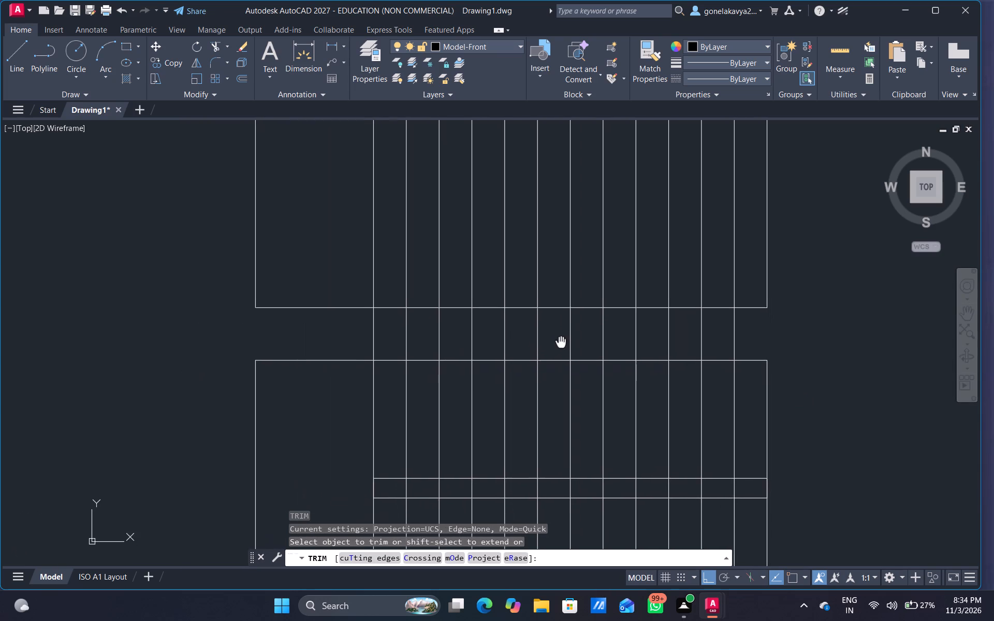
{"action": "middle_click_drag", "start_coordinate": [561, 342], "coordinate": [558, 335]}
{"action": "left_click_drag", "start_coordinate": [558, 335], "coordinate": [709, 328]}
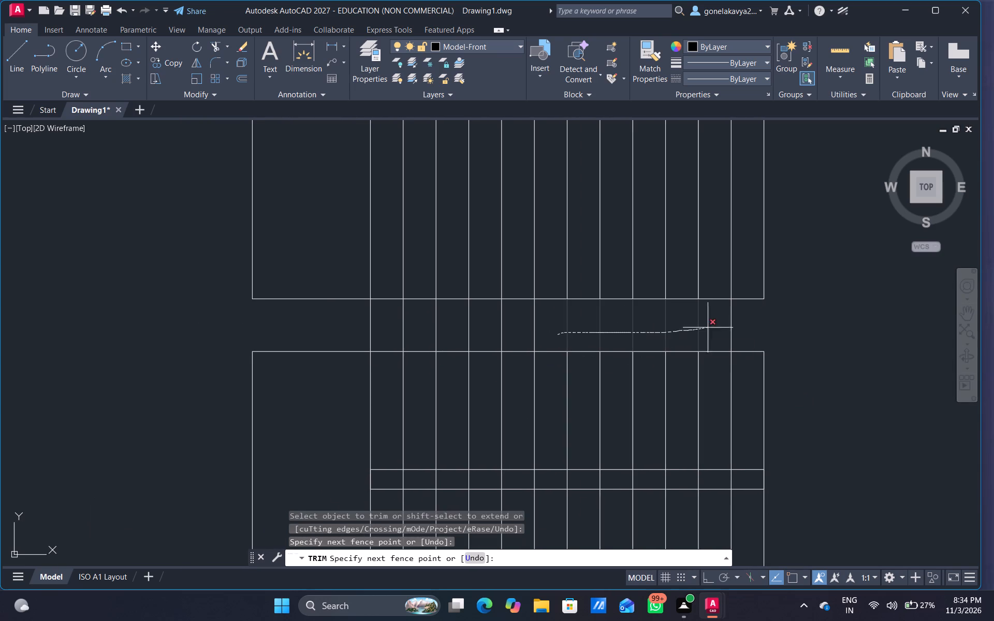
{"action": "left_click_drag", "start_coordinate": [709, 328], "coordinate": [744, 323]}
{"action": "middle_click_drag", "start_coordinate": [562, 335], "coordinate": [576, 338]}
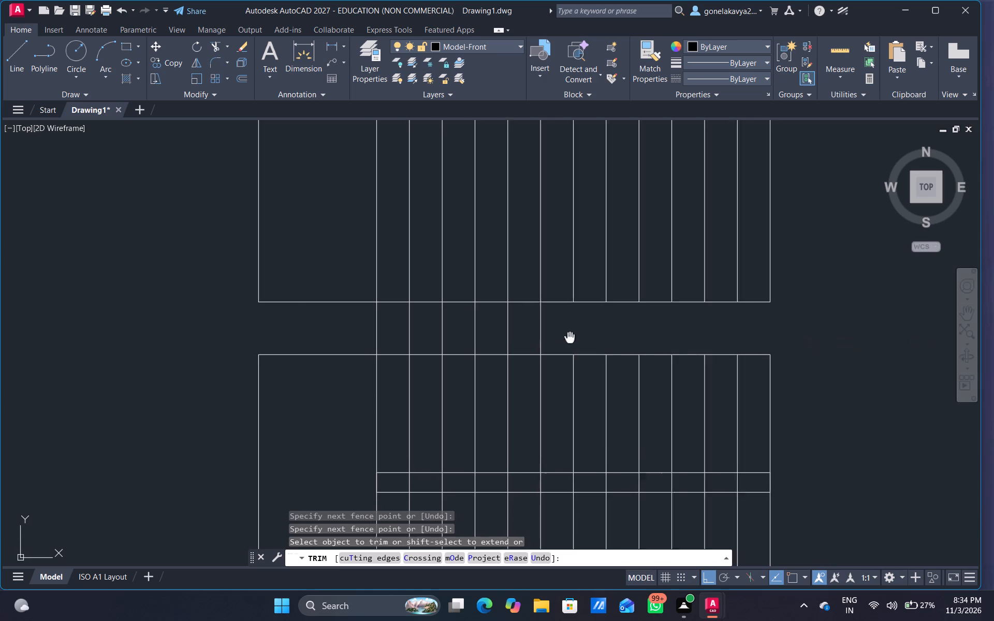
{"action": "middle_click_drag", "start_coordinate": [576, 338], "coordinate": [671, 341]}
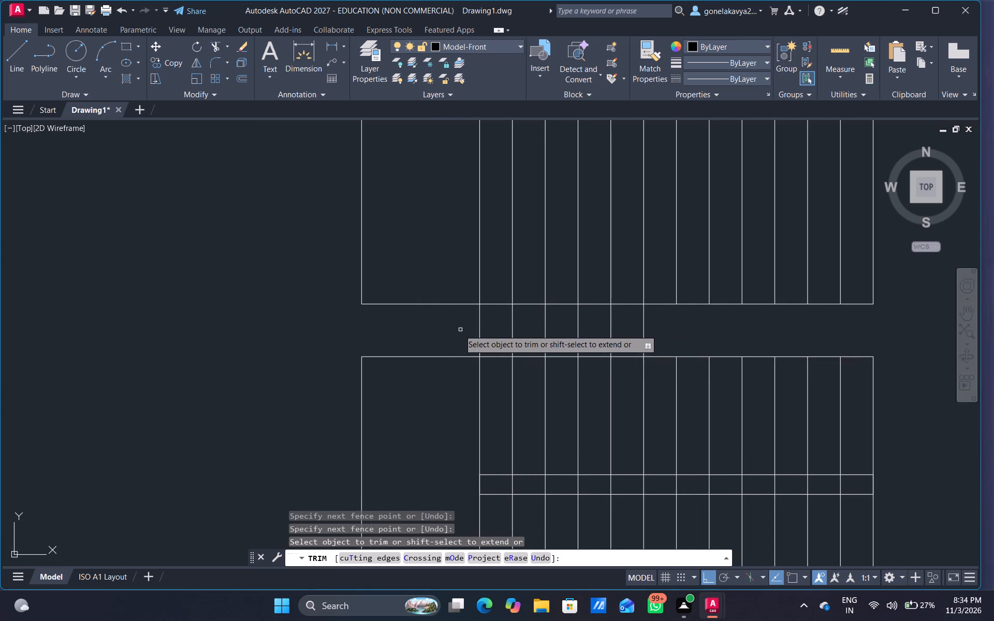
{"action": "left_click_drag", "start_coordinate": [452, 330], "coordinate": [676, 324]}
{"action": "scroll", "coordinate": [706, 327], "scroll_direction": "down", "scroll_amount": 3}
{"action": "middle_click_drag", "start_coordinate": [798, 304], "coordinate": [719, 359]}
{"action": "scroll", "coordinate": [684, 360], "scroll_direction": "up", "scroll_amount": 2}
{"action": "middle_click_drag", "start_coordinate": [690, 341], "coordinate": [704, 373]}
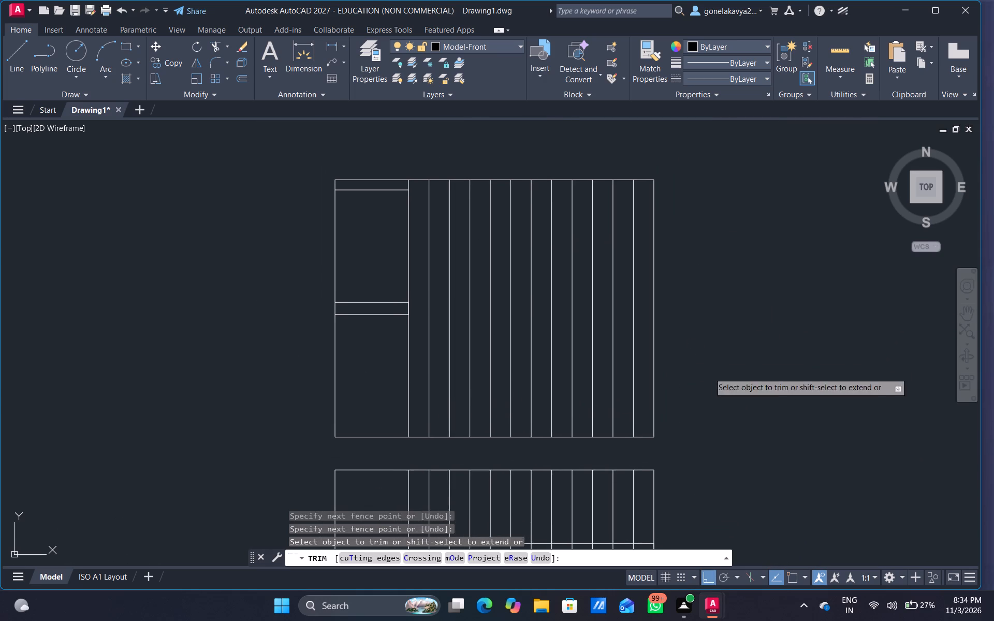
{"action": "key", "text": "Escape"}
Extend the upper rectangle's two middle horizontal lines east across the first three 10" divisions.
{"action": "key", "text": "e"}
{"action": "key", "text": "x"}
{"action": "key", "text": "space"}
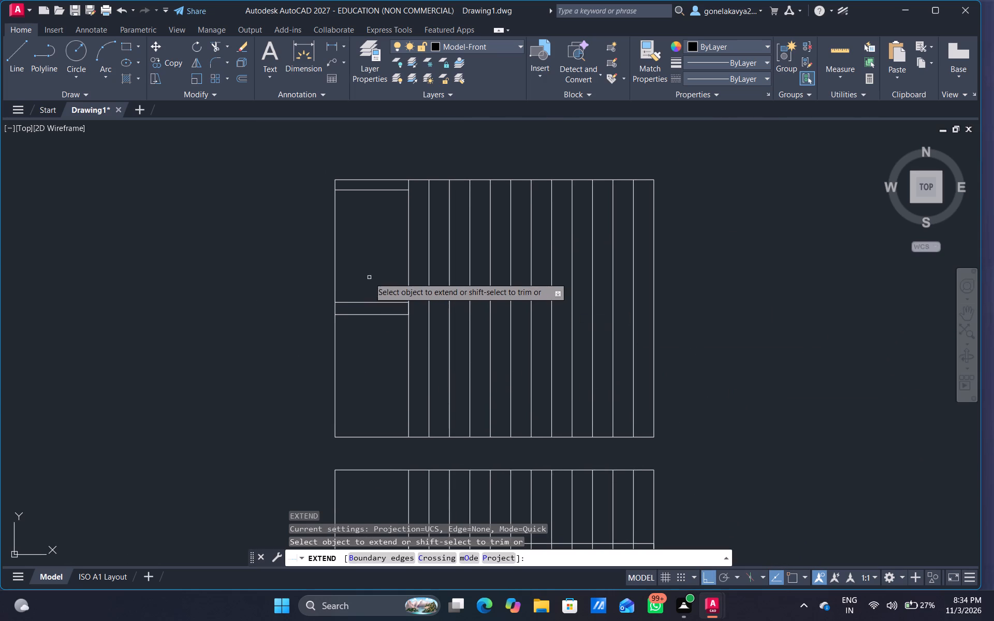
{"action": "left_click_drag", "start_coordinate": [369, 277], "coordinate": [369, 358]}
{"action": "left_click_drag", "start_coordinate": [368, 356], "coordinate": [380, 290]}
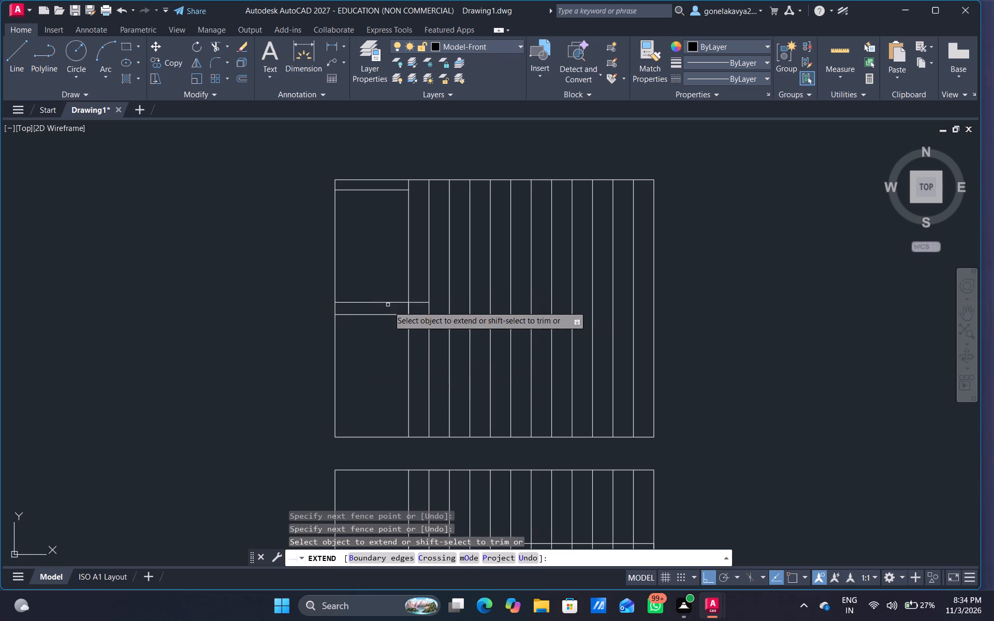
{"action": "left_click_drag", "start_coordinate": [389, 307], "coordinate": [393, 315]}
{"action": "left_click_drag", "start_coordinate": [393, 304], "coordinate": [390, 356]}
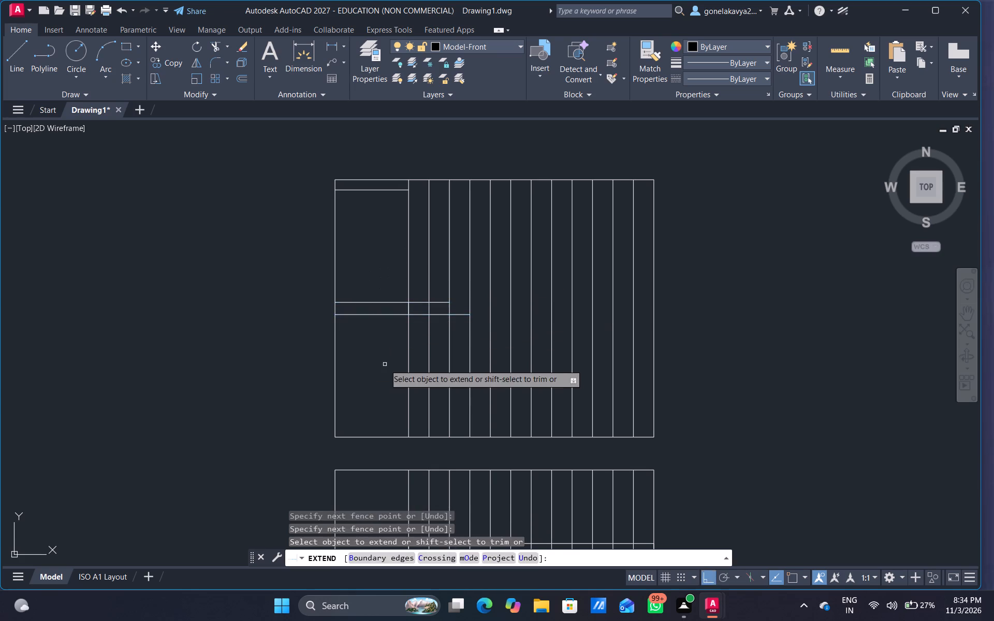
{"action": "left_click_drag", "start_coordinate": [384, 364], "coordinate": [421, 250]}
{"action": "left_click_drag", "start_coordinate": [364, 347], "coordinate": [430, 211]}
{"action": "left_click_drag", "start_coordinate": [362, 329], "coordinate": [399, 261]}
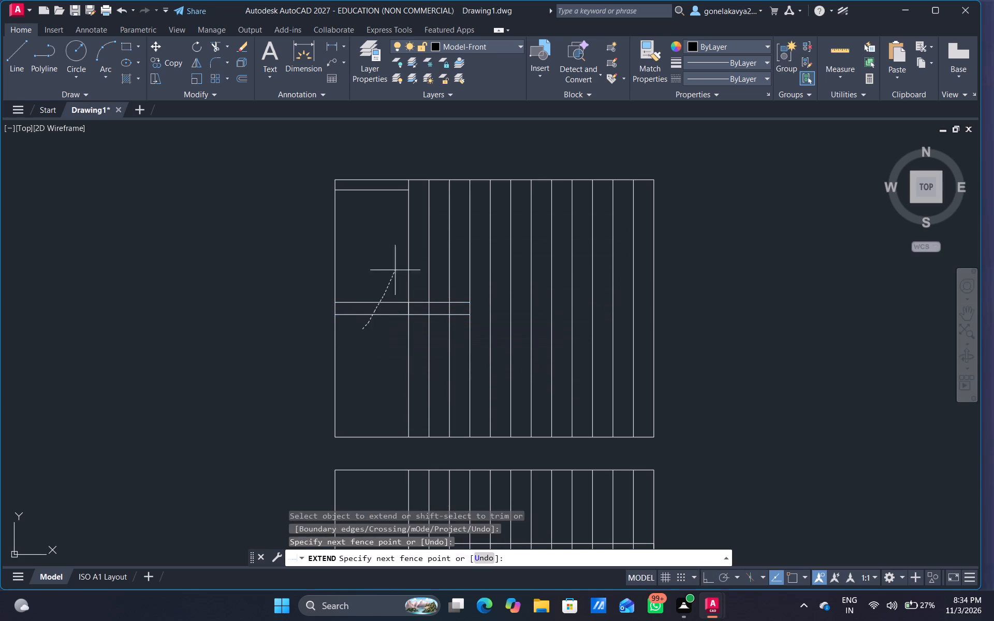
{"action": "left_click_drag", "start_coordinate": [399, 261], "coordinate": [405, 243]}
{"action": "left_click_drag", "start_coordinate": [373, 326], "coordinate": [413, 238]}
Continue extending both middle horizontal lines east, division by division, to the upper rectangle's east edge.
{"action": "scroll", "coordinate": [454, 310], "scroll_direction": "up", "scroll_amount": 2}
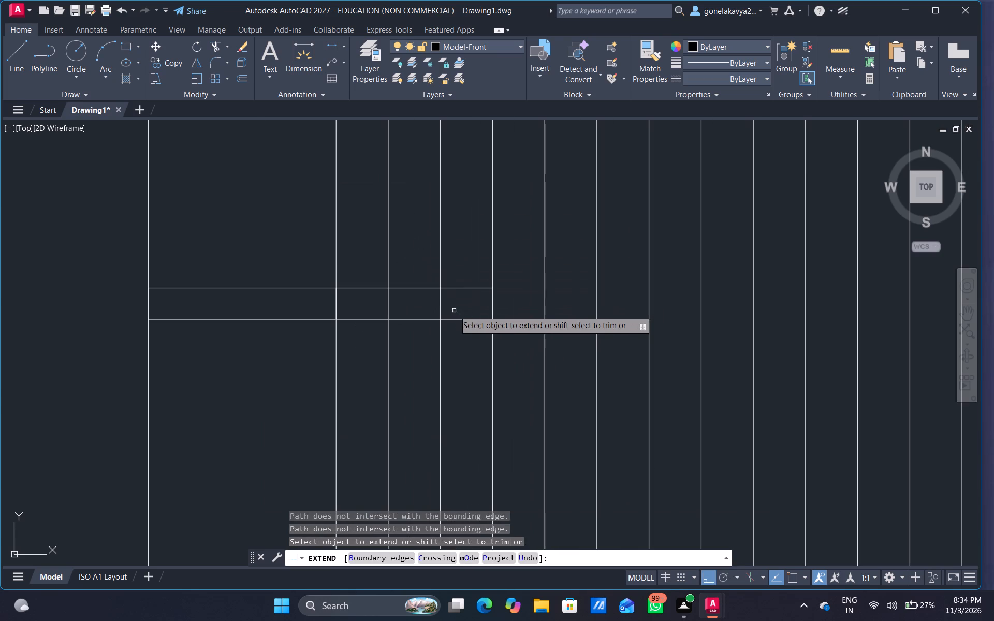
{"action": "left_click_drag", "start_coordinate": [475, 262], "coordinate": [461, 382]}
{"action": "left_click_drag", "start_coordinate": [473, 265], "coordinate": [467, 367]}
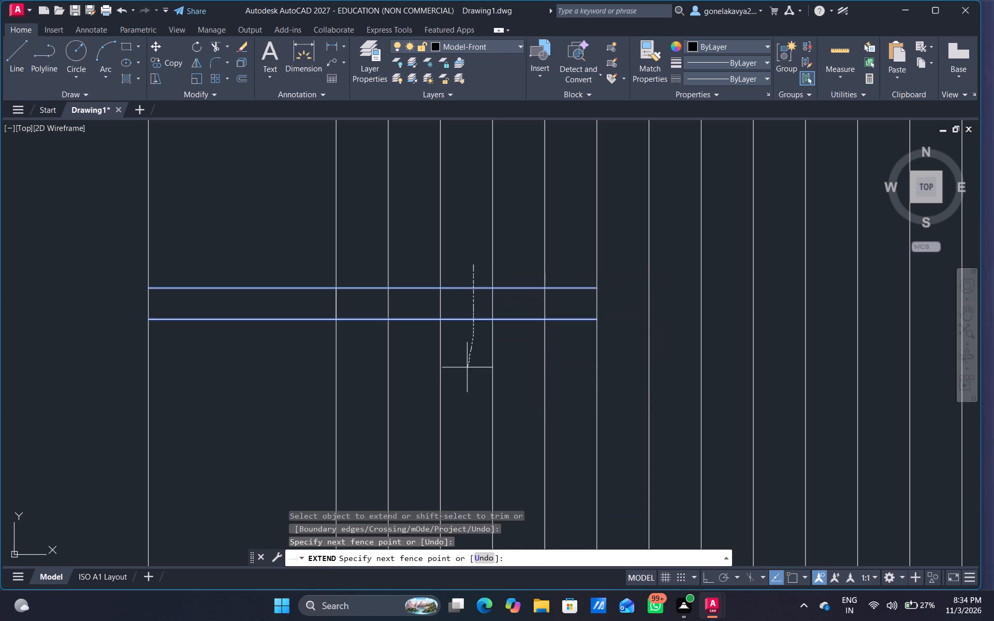
{"action": "left_click_drag", "start_coordinate": [467, 367], "coordinate": [467, 368]}
{"action": "left_click_drag", "start_coordinate": [534, 252], "coordinate": [507, 367]}
{"action": "left_click_drag", "start_coordinate": [576, 261], "coordinate": [571, 342]}
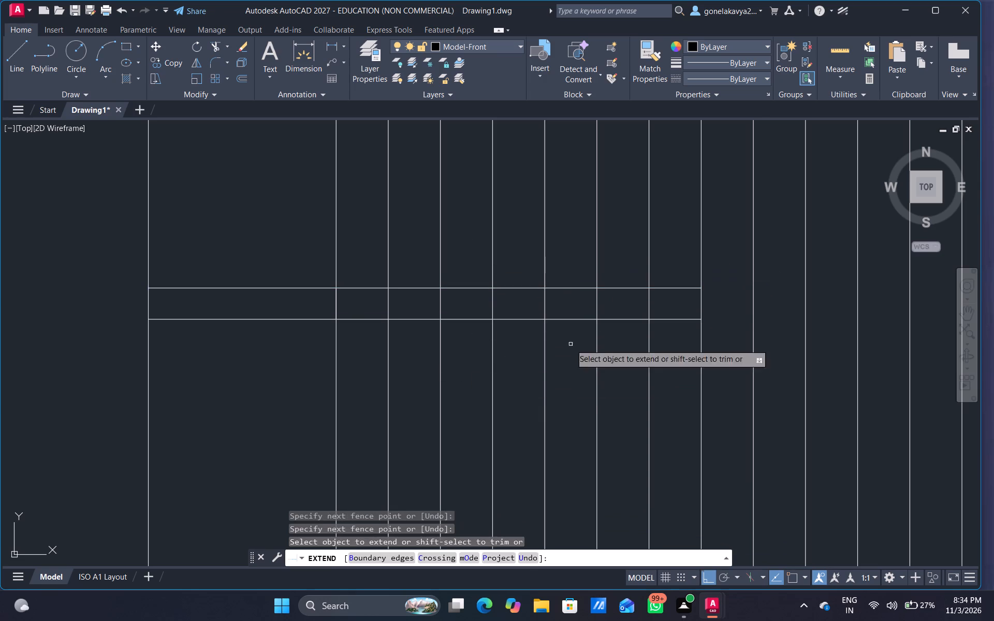
{"action": "left_click_drag", "start_coordinate": [648, 244], "coordinate": [644, 249]}
{"action": "left_click_drag", "start_coordinate": [638, 256], "coordinate": [613, 339]}
{"action": "left_click_drag", "start_coordinate": [684, 249], "coordinate": [650, 349]}
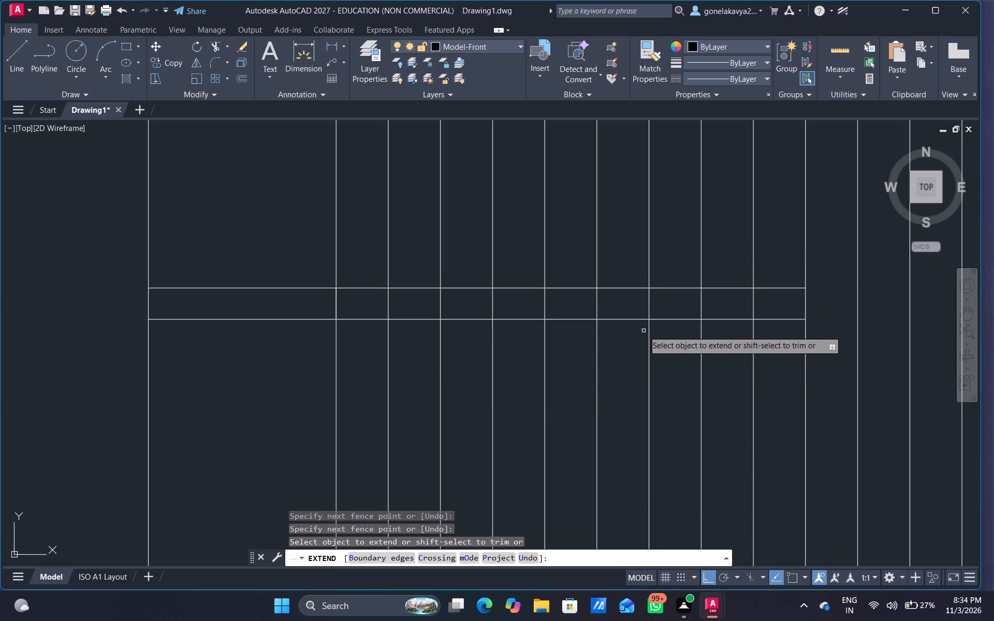
{"action": "scroll", "coordinate": [652, 324], "scroll_direction": "down", "scroll_amount": 2}
{"action": "left_click_drag", "start_coordinate": [703, 290], "coordinate": [691, 358]}
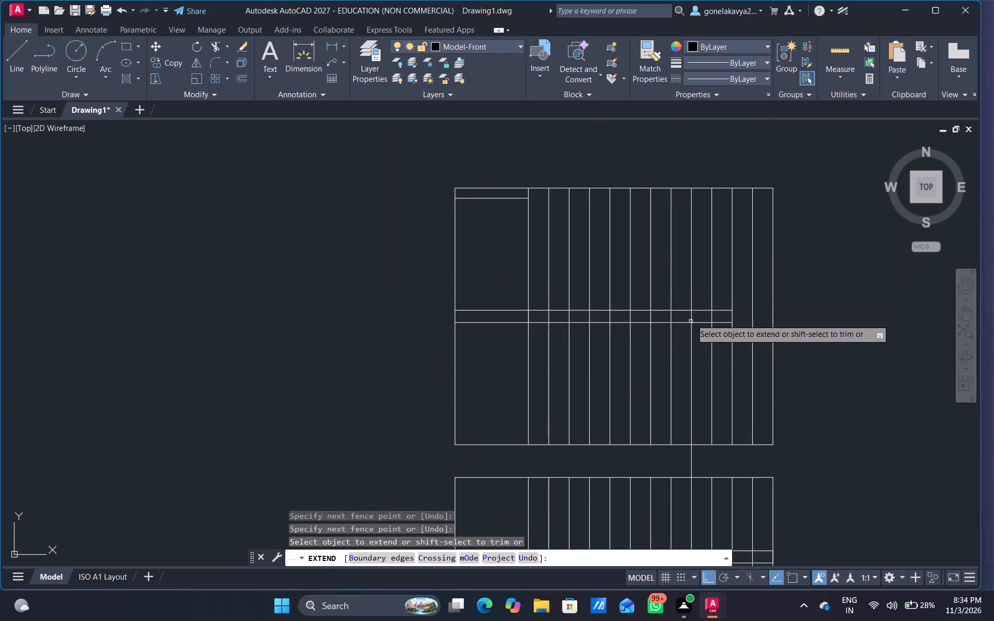
{"action": "left_click_drag", "start_coordinate": [705, 294], "coordinate": [699, 350]}
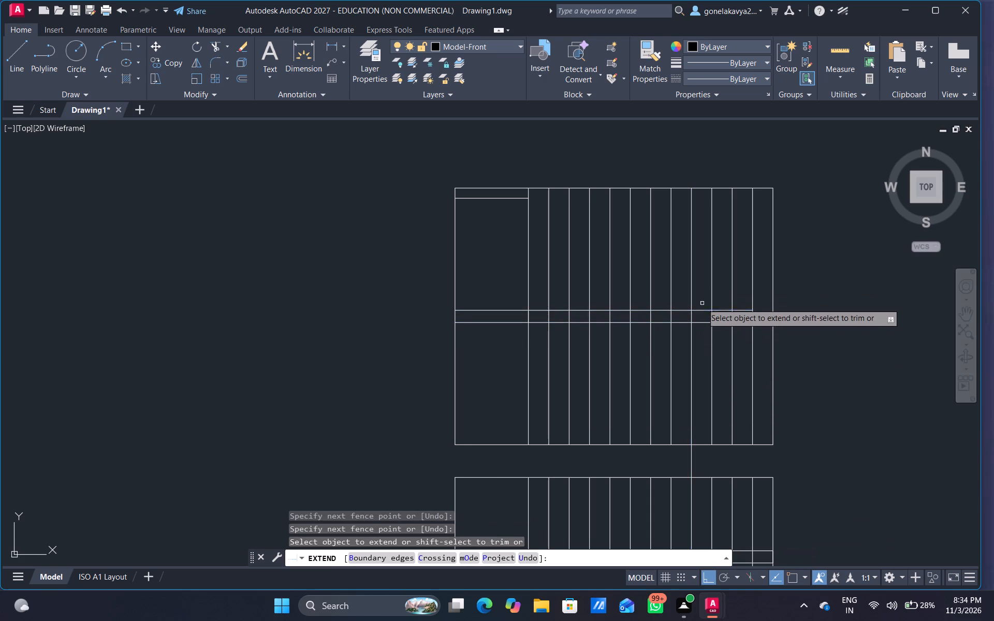
{"action": "left_click_drag", "start_coordinate": [702, 299], "coordinate": [702, 351]}
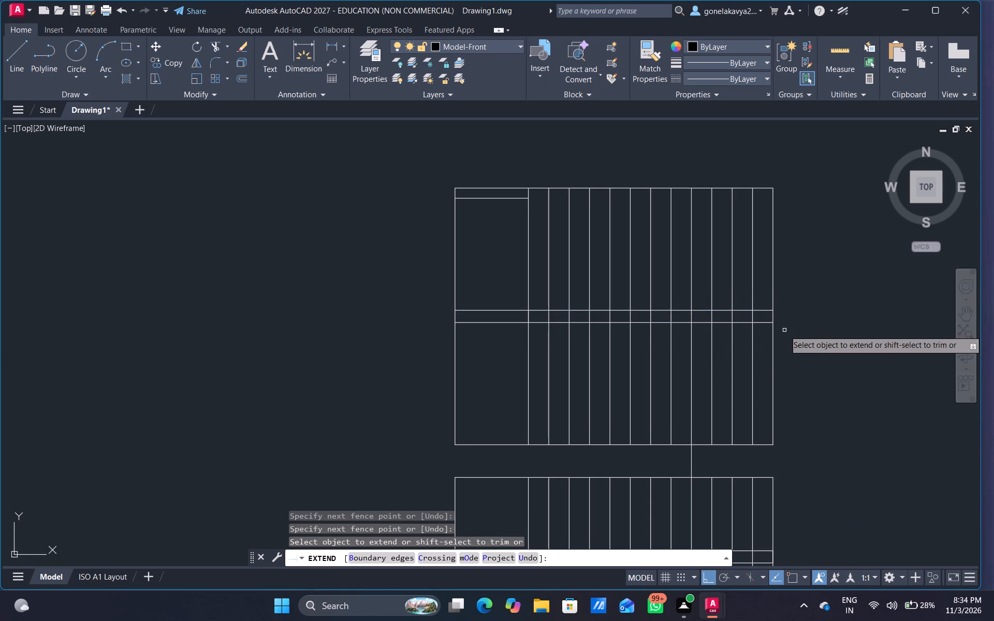
{"action": "key", "text": "Escape"}
Trim the stray vertical segment crossing the gap between the upper rectangle and the lower outline.
{"action": "type", "text": "tr"}
{"action": "key", "text": "space"}
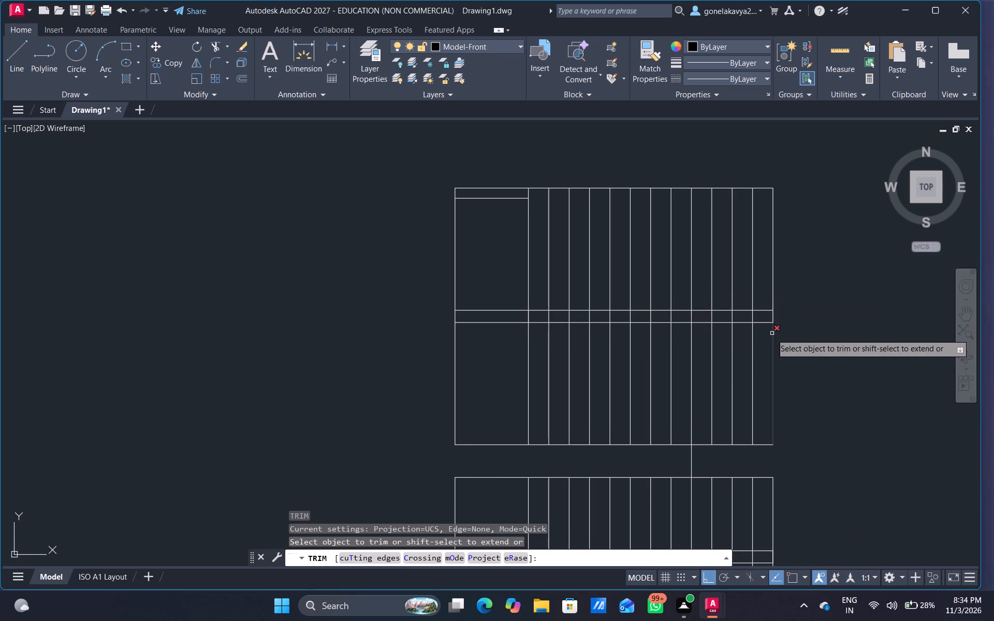
{"action": "middle_click_drag", "start_coordinate": [794, 355], "coordinate": [780, 258]}
{"action": "left_click_drag", "start_coordinate": [679, 364], "coordinate": [676, 364]}
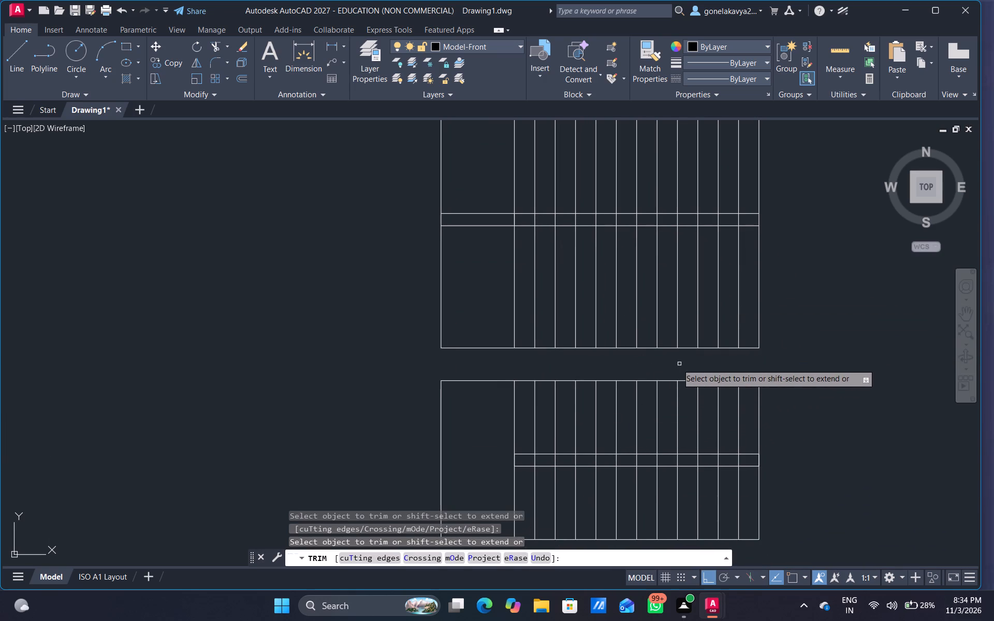
{"action": "left_click_drag", "start_coordinate": [676, 364], "coordinate": [653, 367]}
{"action": "middle_click_drag", "start_coordinate": [805, 301], "coordinate": [745, 287]}
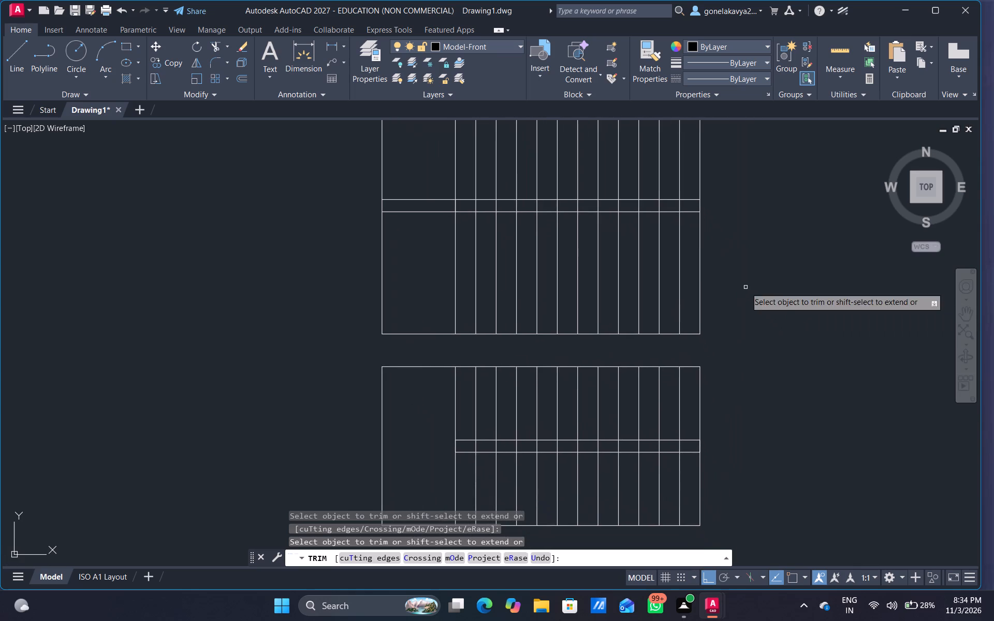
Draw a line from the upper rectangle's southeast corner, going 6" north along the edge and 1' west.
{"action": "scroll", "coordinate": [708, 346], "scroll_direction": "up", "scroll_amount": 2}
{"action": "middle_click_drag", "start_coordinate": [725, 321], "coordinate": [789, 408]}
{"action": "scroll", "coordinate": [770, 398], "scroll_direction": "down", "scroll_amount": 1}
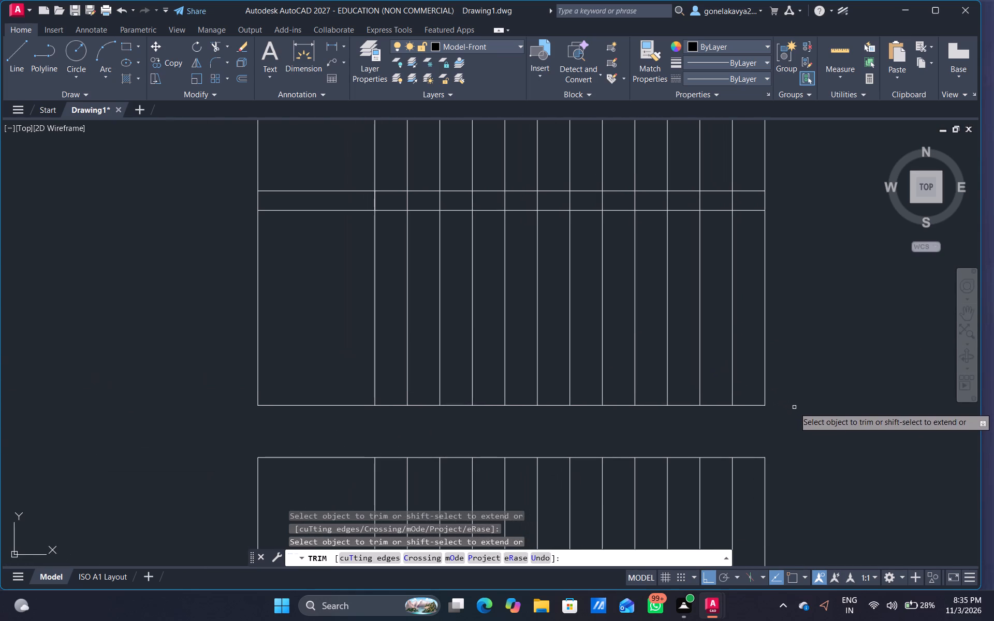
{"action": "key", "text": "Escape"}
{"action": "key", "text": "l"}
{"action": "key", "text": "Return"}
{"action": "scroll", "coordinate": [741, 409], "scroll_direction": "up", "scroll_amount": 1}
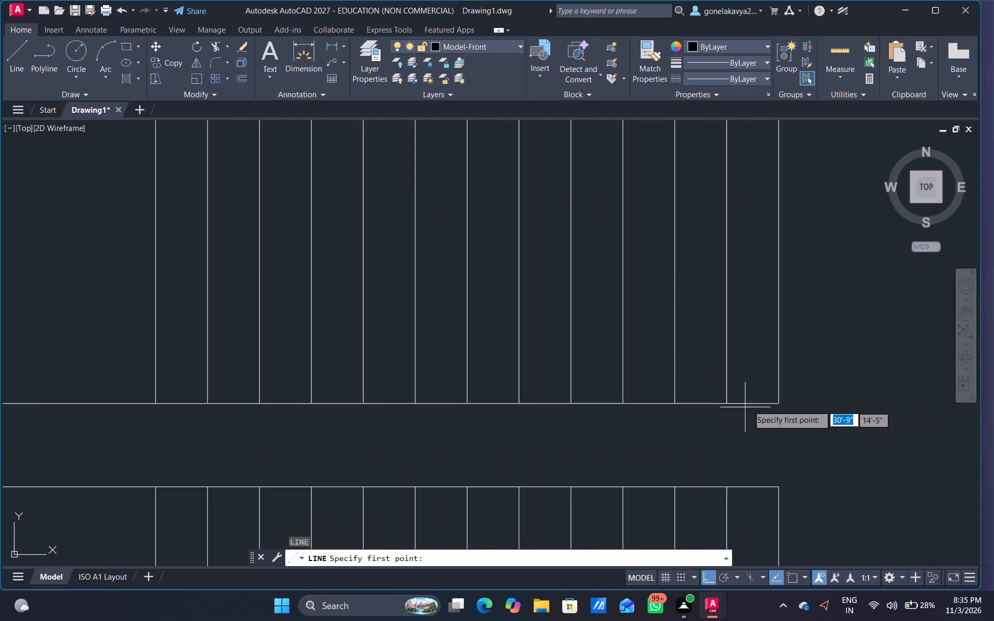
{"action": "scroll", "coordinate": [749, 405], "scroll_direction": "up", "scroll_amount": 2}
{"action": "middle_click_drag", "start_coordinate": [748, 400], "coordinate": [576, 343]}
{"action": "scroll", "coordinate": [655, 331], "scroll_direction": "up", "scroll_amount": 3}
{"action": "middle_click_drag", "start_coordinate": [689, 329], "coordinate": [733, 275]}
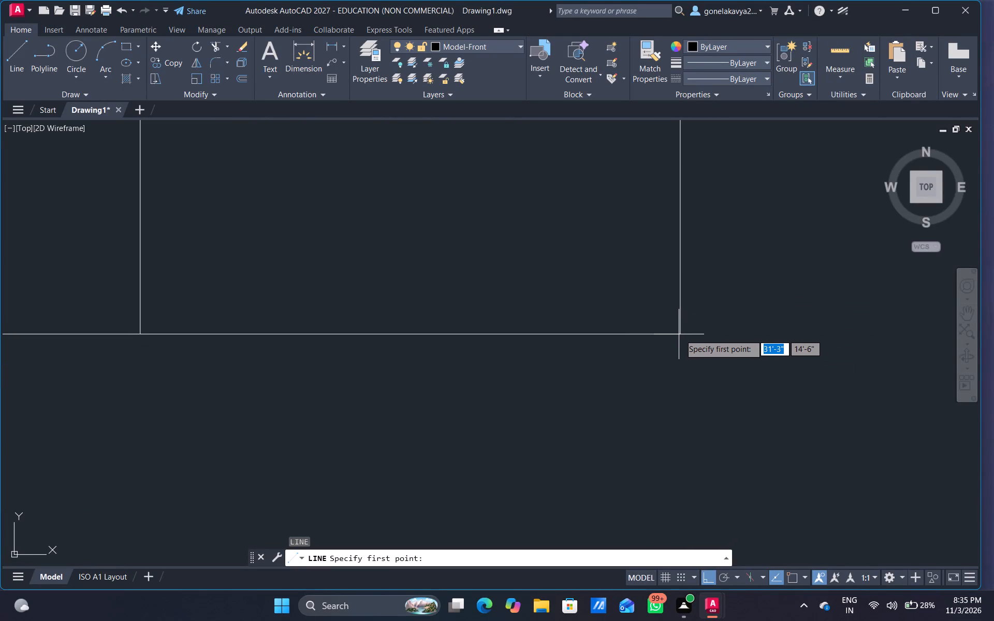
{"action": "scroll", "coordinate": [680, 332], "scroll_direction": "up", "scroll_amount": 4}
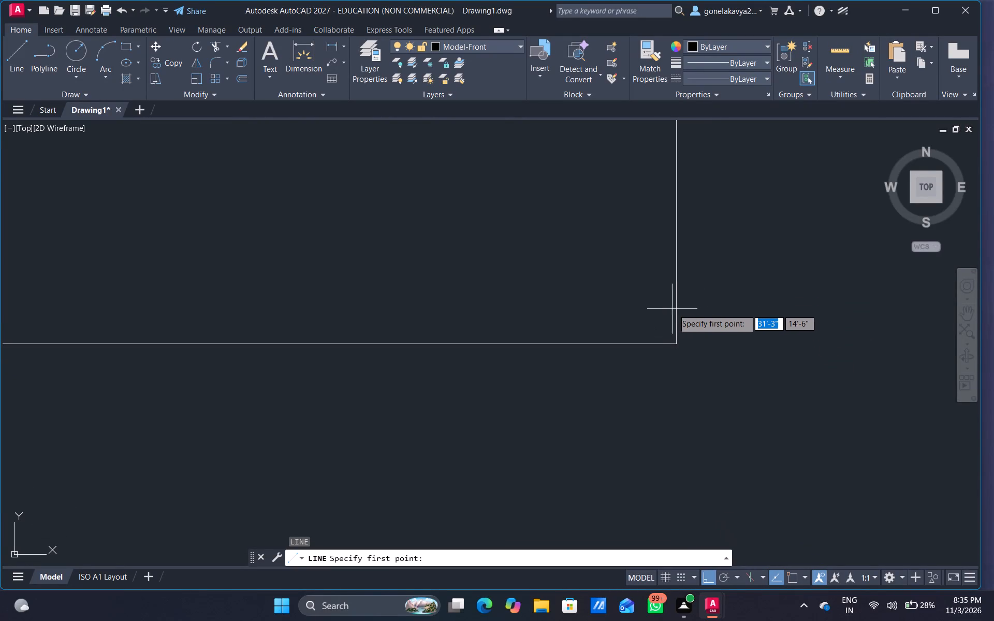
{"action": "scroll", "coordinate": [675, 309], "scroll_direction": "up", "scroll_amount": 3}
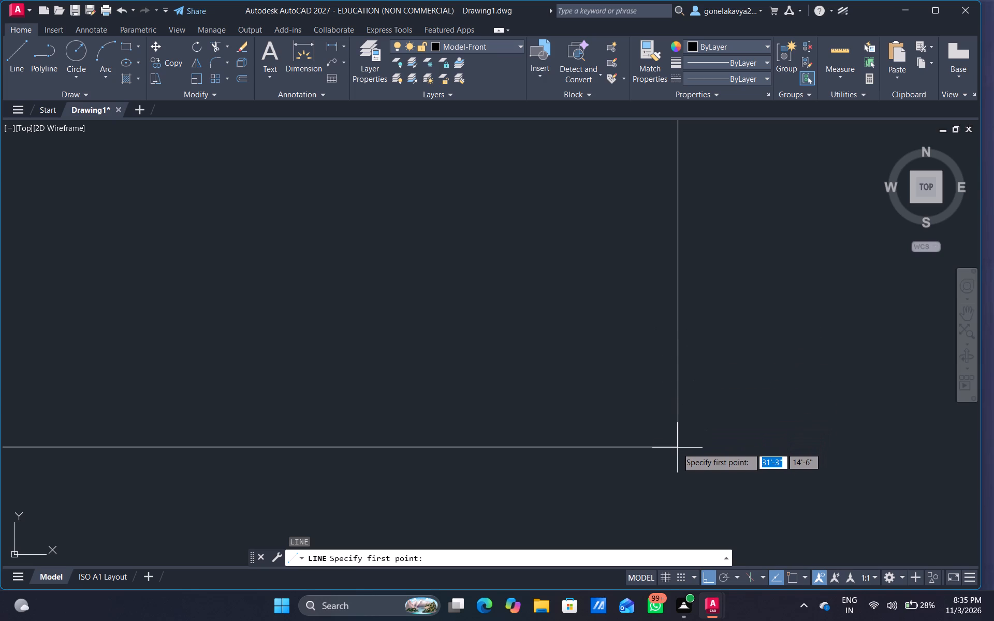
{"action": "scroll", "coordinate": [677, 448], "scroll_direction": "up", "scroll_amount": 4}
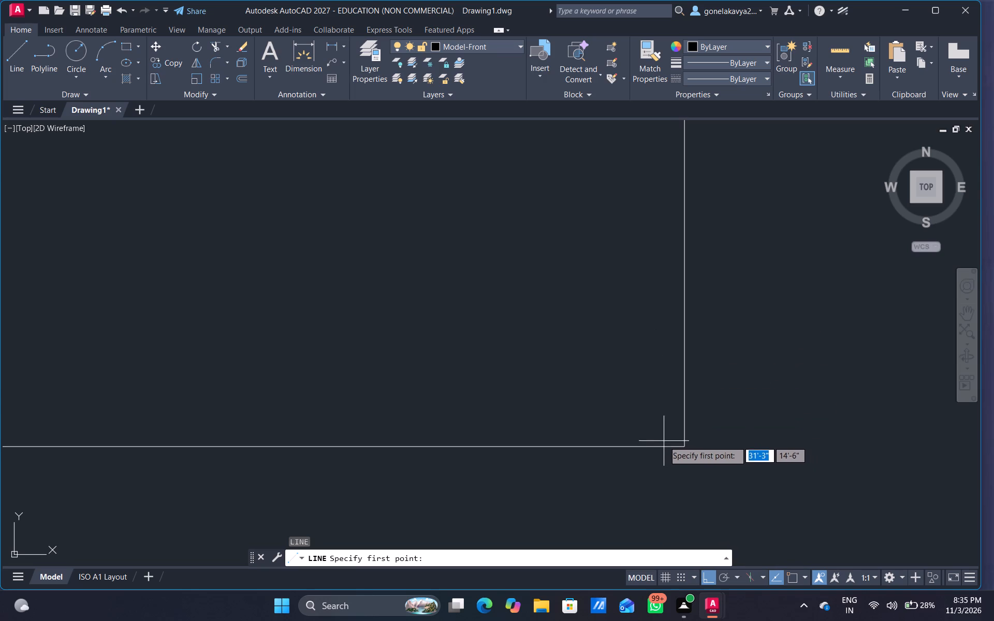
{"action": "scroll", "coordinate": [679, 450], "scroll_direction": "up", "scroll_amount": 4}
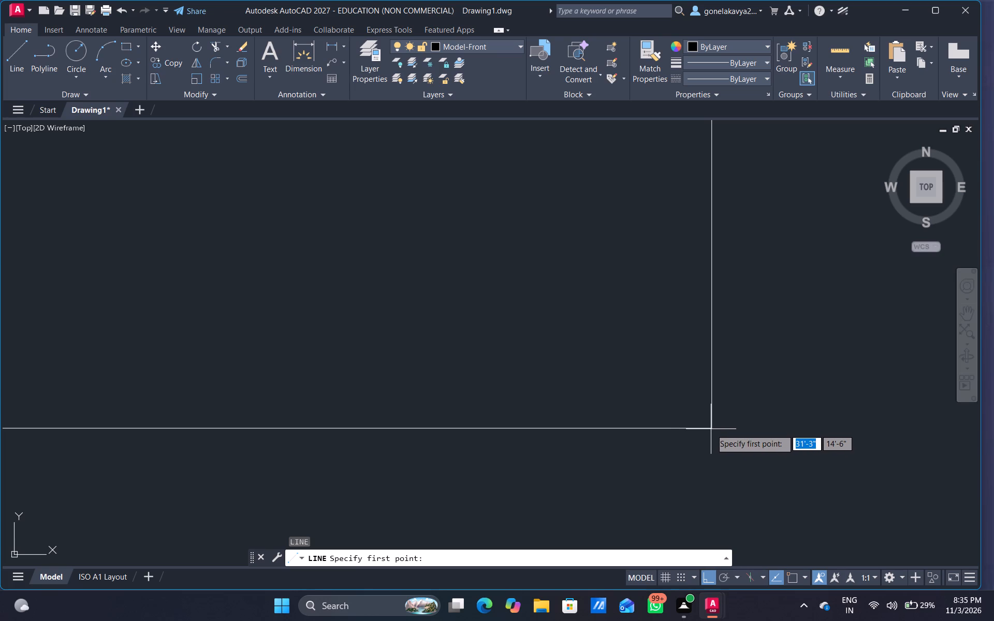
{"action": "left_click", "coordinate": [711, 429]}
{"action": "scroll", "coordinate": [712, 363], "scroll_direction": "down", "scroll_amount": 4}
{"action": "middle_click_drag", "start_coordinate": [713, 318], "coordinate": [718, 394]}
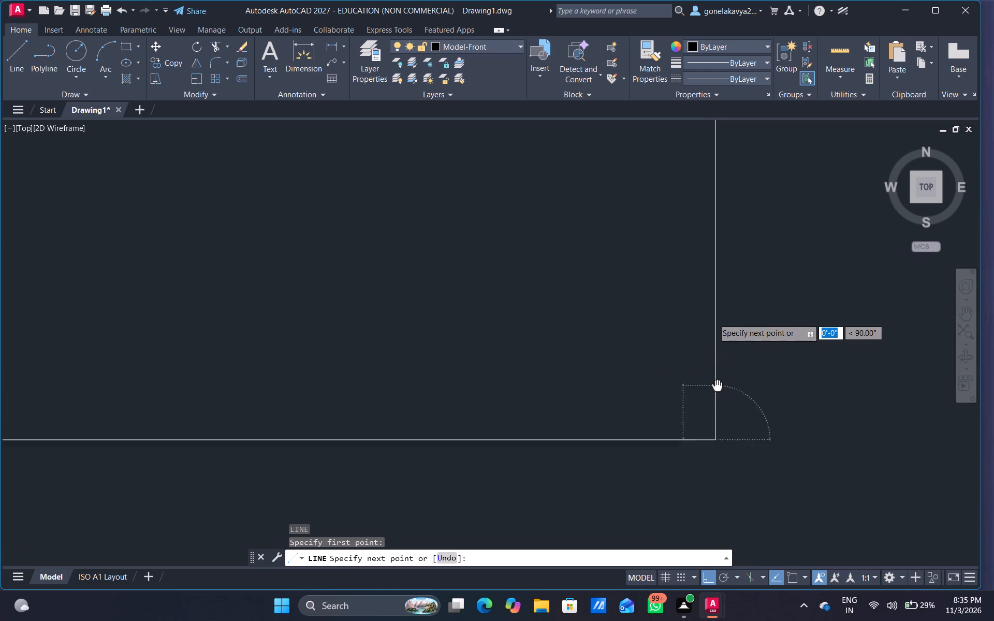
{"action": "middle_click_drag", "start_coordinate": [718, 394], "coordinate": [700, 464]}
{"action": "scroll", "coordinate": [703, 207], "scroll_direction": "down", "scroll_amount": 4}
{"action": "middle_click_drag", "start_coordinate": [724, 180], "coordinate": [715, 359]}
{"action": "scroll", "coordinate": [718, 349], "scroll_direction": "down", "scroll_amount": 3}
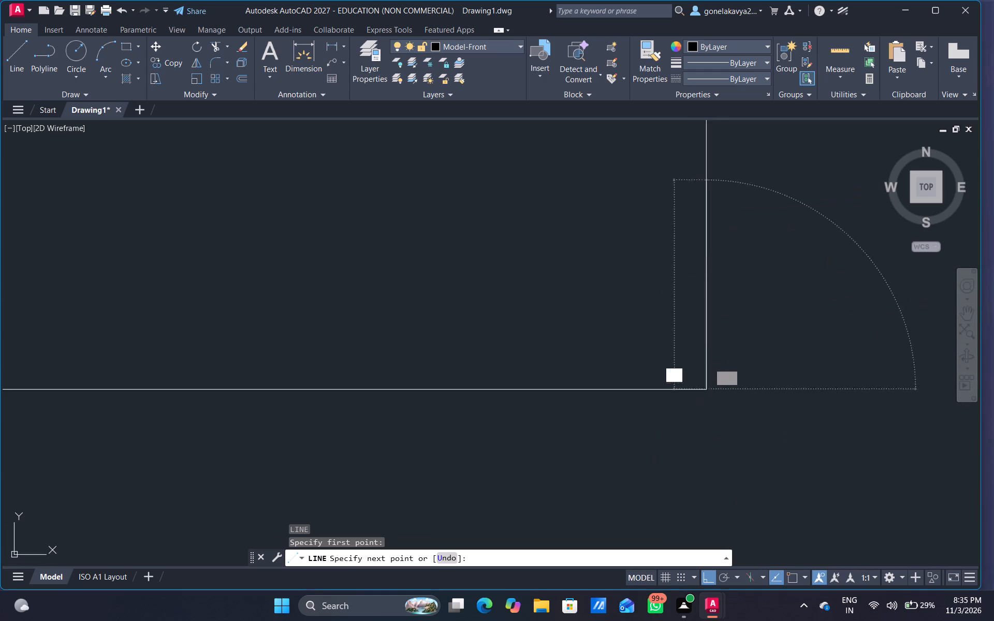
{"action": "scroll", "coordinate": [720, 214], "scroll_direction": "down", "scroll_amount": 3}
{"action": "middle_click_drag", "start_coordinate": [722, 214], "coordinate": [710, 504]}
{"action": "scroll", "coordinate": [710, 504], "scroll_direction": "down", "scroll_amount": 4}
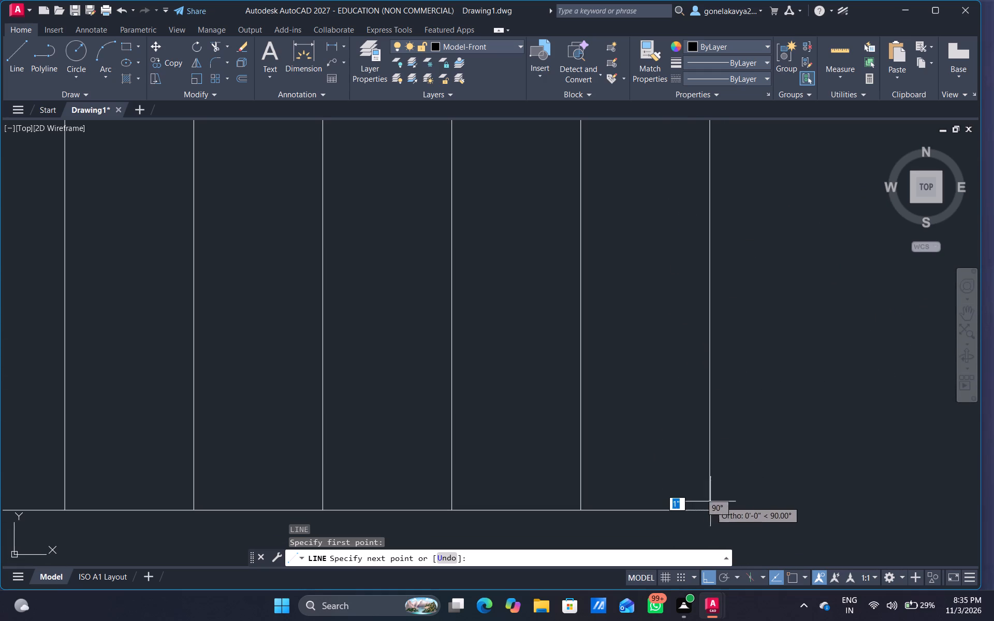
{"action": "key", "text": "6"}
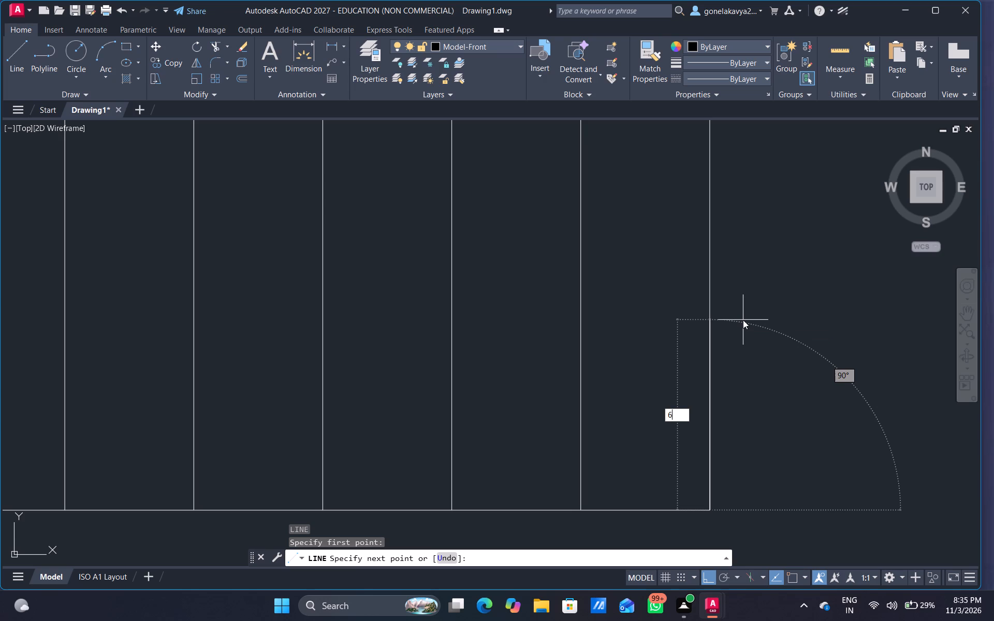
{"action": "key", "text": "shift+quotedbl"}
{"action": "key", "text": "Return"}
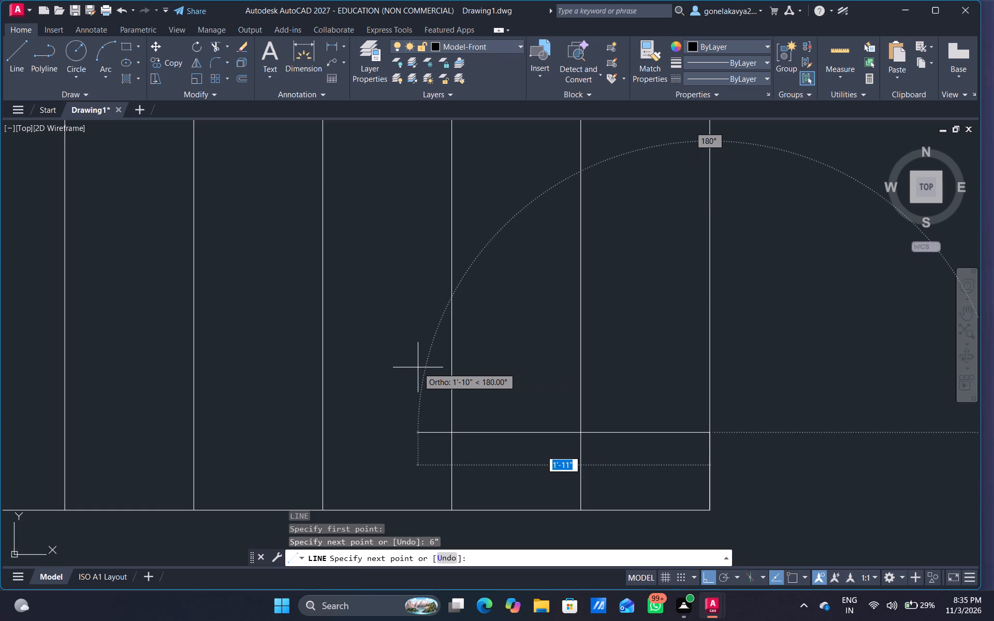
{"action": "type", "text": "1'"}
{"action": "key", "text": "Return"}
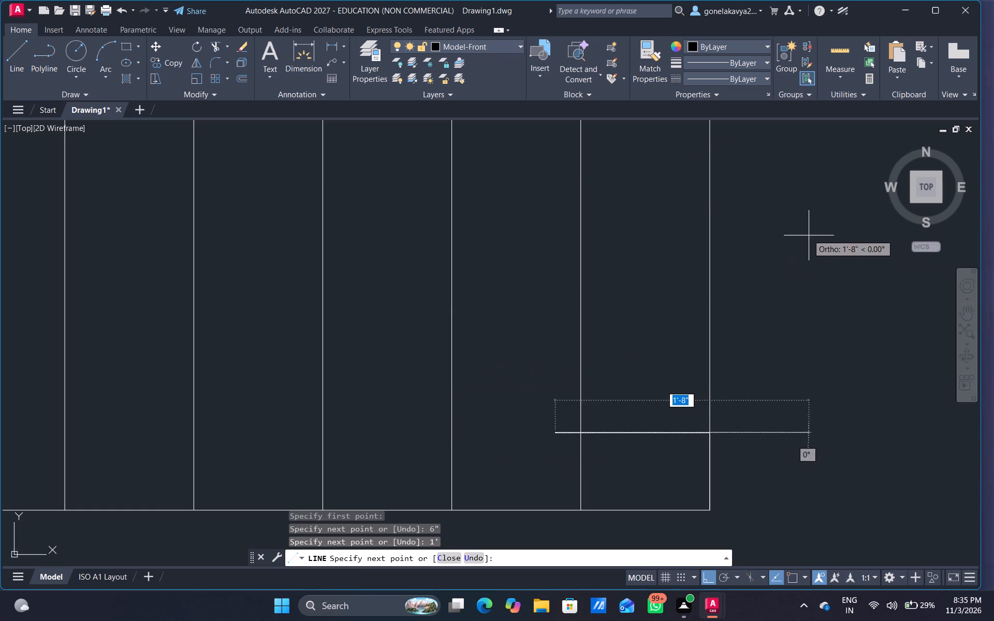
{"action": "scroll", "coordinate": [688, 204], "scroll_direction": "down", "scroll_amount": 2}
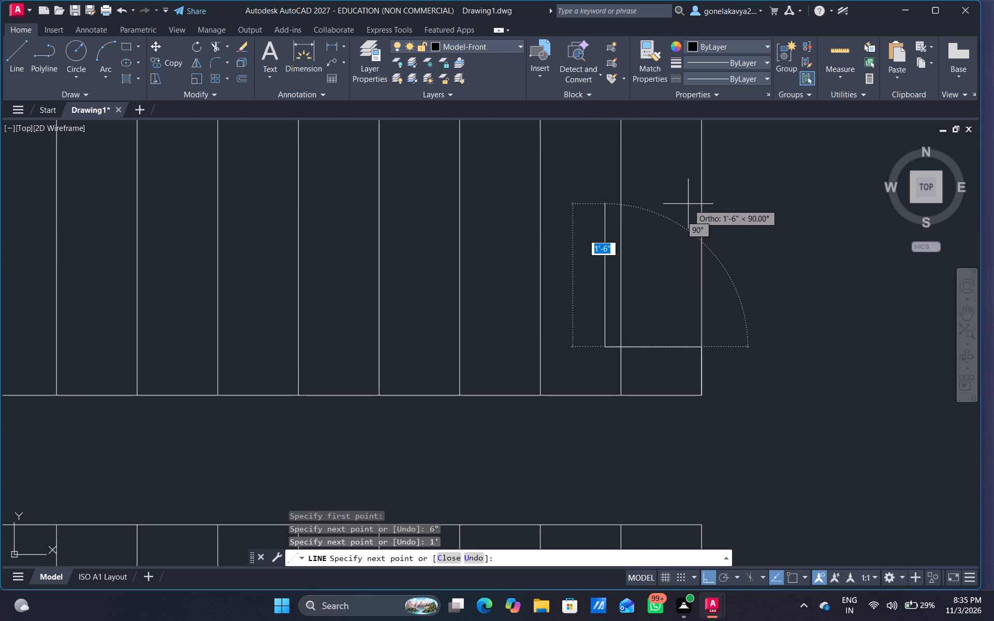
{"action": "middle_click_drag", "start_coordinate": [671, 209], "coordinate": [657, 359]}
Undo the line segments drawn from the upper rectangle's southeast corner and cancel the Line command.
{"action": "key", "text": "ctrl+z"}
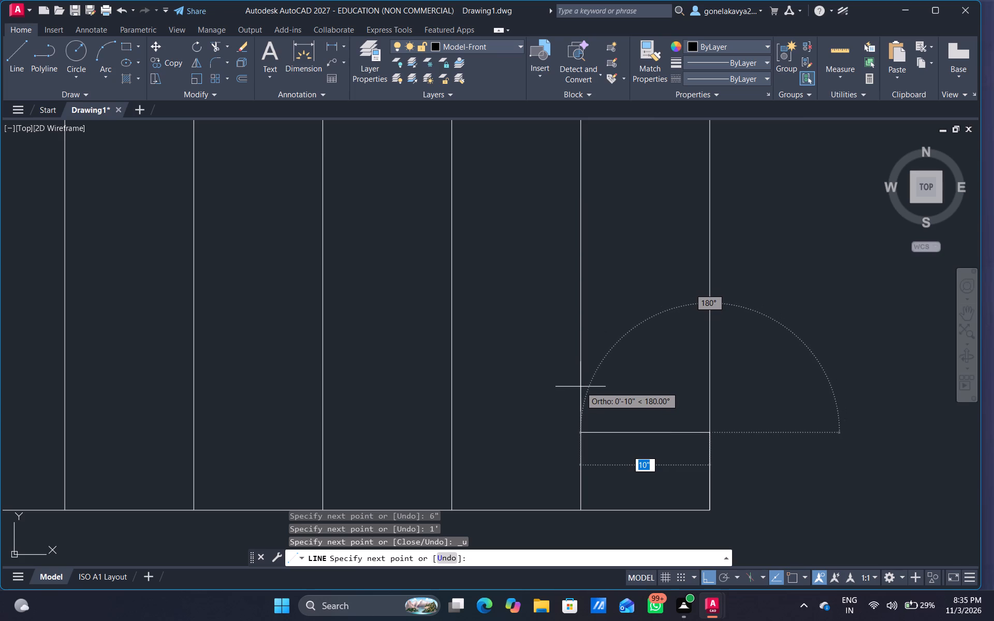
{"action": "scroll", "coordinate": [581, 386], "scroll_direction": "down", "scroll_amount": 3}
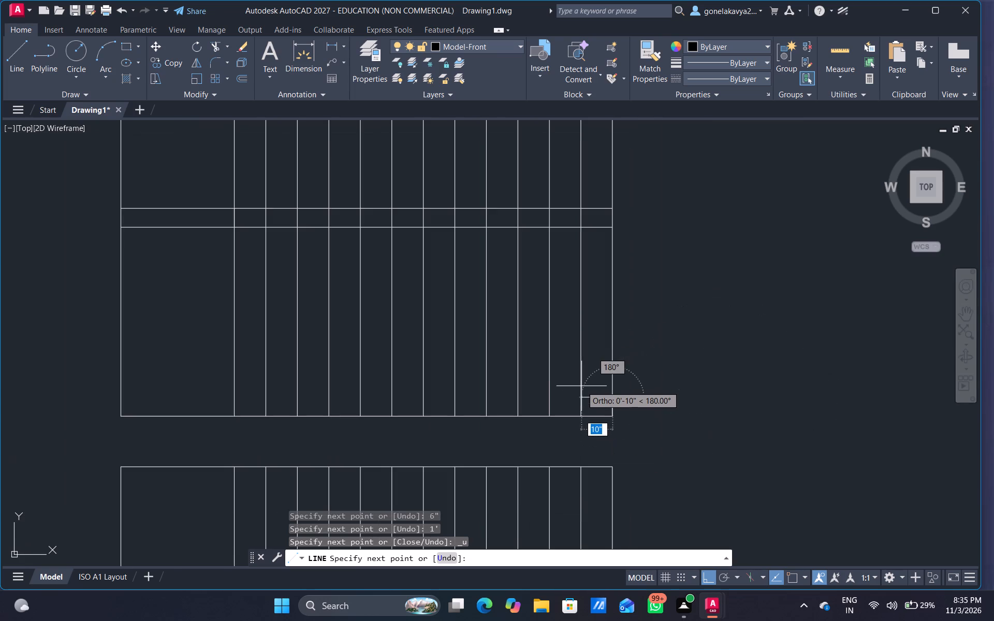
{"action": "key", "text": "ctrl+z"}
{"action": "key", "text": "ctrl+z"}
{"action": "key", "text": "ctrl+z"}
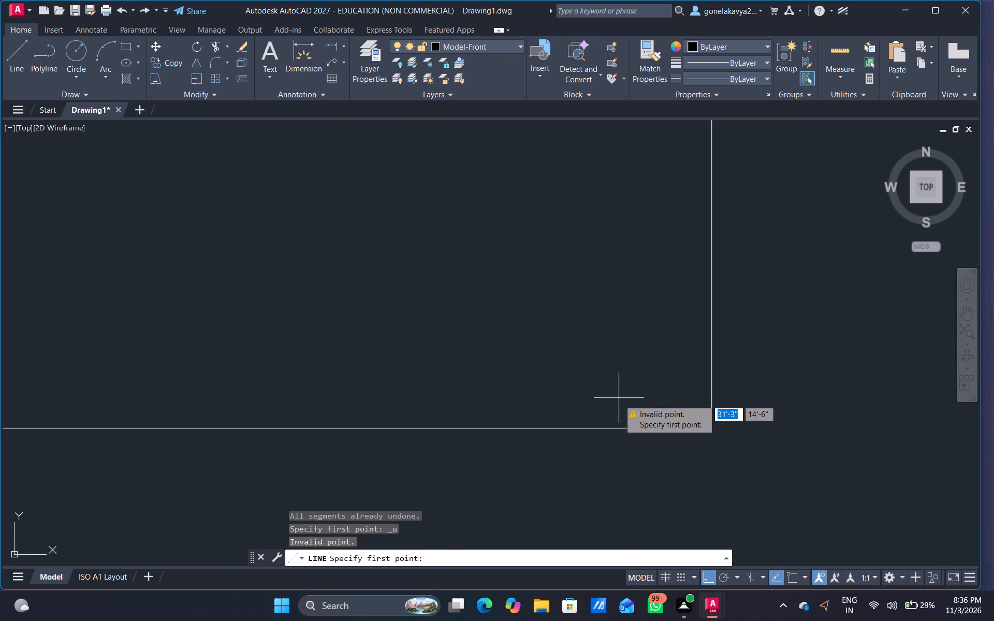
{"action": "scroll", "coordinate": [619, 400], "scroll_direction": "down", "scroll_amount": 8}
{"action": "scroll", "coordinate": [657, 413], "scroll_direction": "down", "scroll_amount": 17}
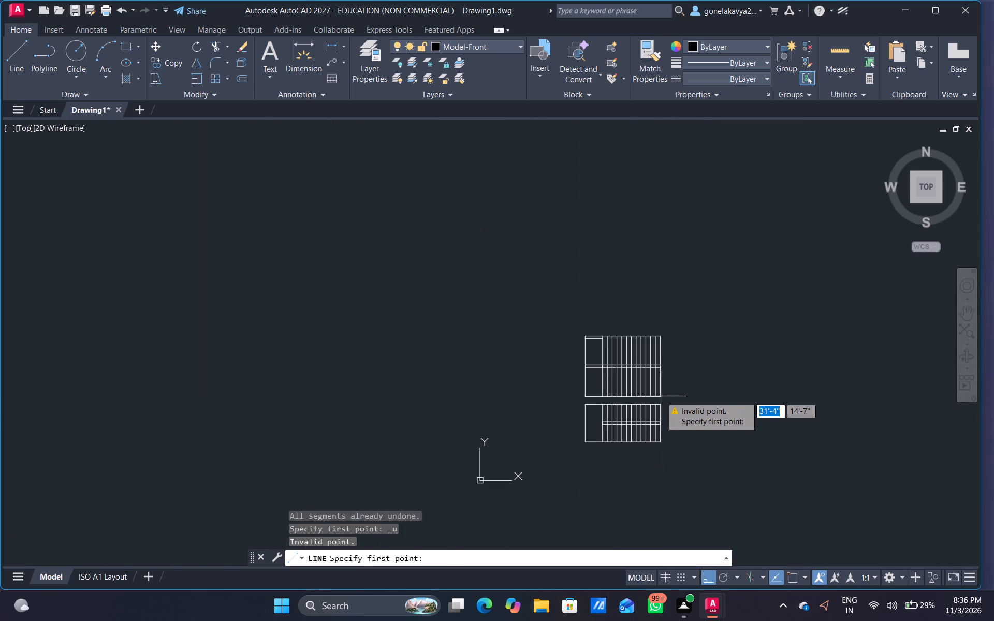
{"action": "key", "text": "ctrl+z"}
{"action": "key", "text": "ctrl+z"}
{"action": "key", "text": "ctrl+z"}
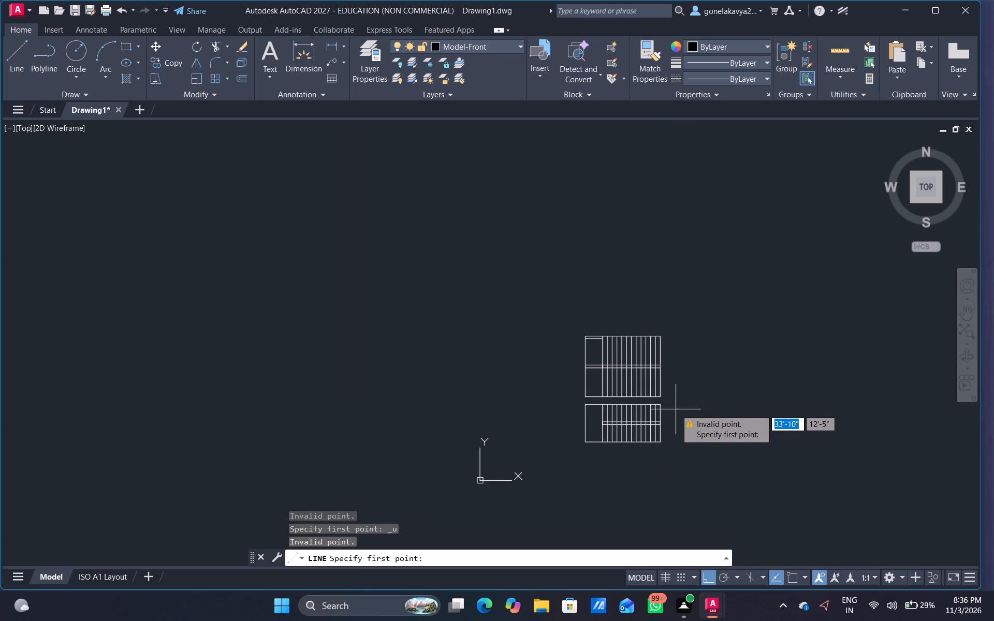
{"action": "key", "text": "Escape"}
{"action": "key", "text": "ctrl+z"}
Undo the earlier trims, extends and offsets that made the 10" vertical divisions in both rectangles.
{"action": "key", "text": "ctrl+z"}
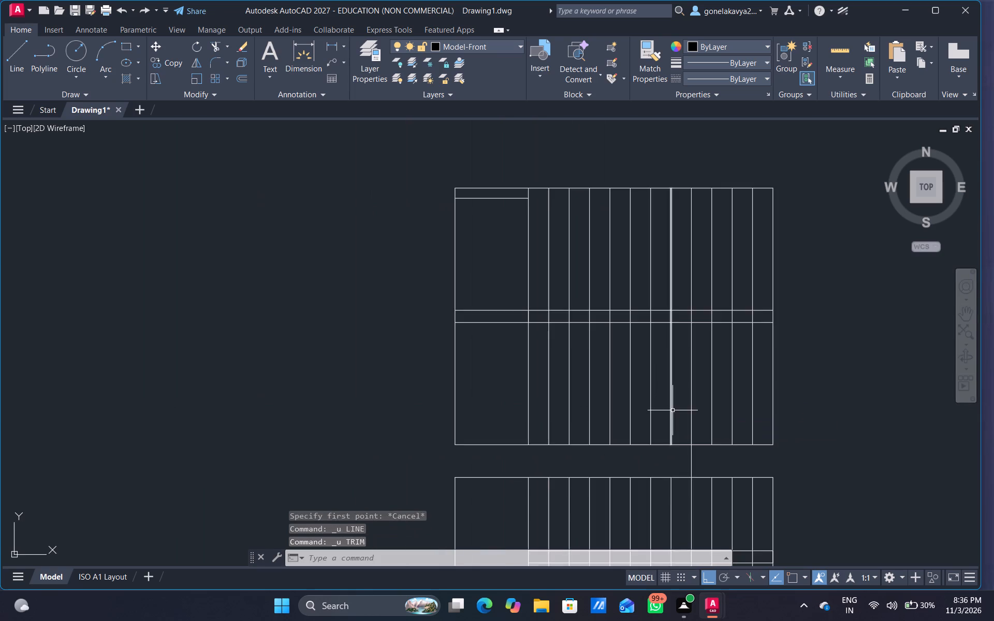
{"action": "key", "text": "ctrl+z"}
{"action": "key", "text": "ctrl+z"}
{"action": "key", "text": "z"}
{"action": "key", "text": "ctrl+z"}
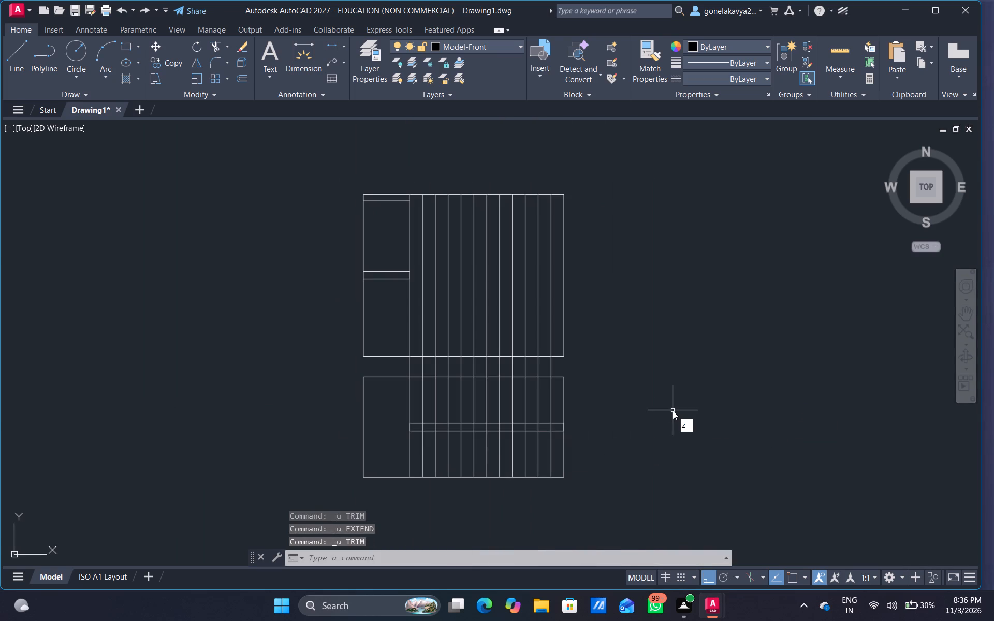
{"action": "key", "text": "Escape"}
{"action": "key", "text": "ctrl+z"}
{"action": "key", "text": "ctrl+z"}
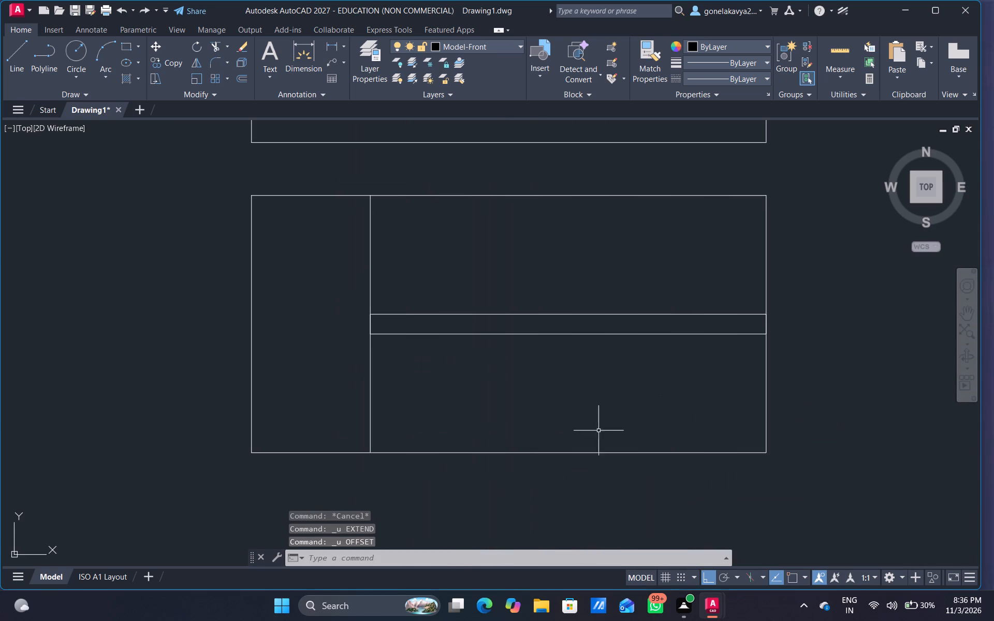
{"action": "scroll", "coordinate": [572, 419], "scroll_direction": "down", "scroll_amount": 3}
{"action": "key", "text": "Escape"}
Offset the lower rectangle's inner vertical line 1' east three times, each time from the newest copy.
{"action": "key", "text": "o"}
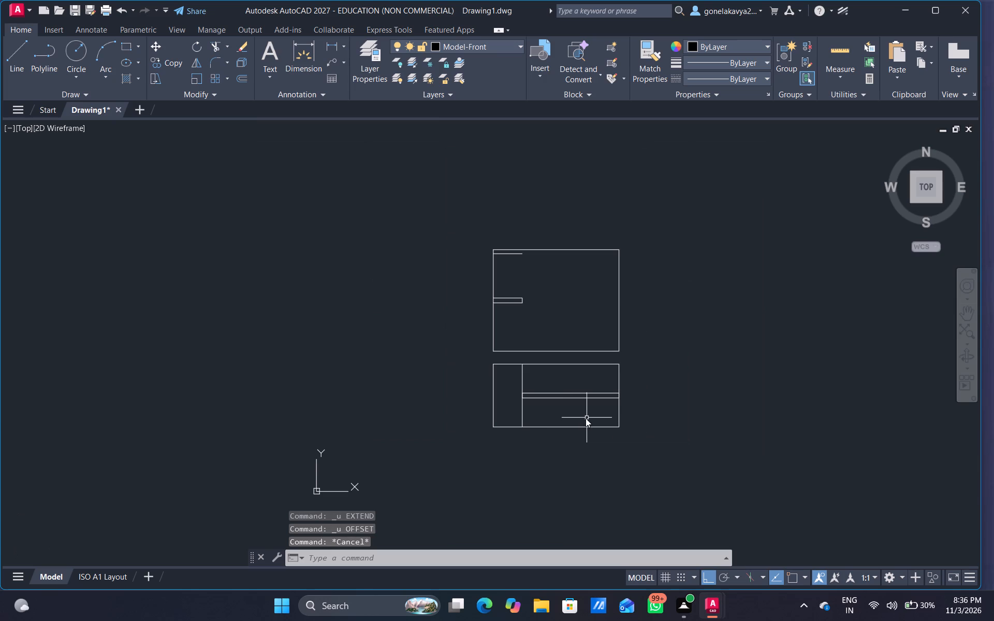
{"action": "key", "text": "Return"}
{"action": "scroll", "coordinate": [536, 426], "scroll_direction": "up", "scroll_amount": 4}
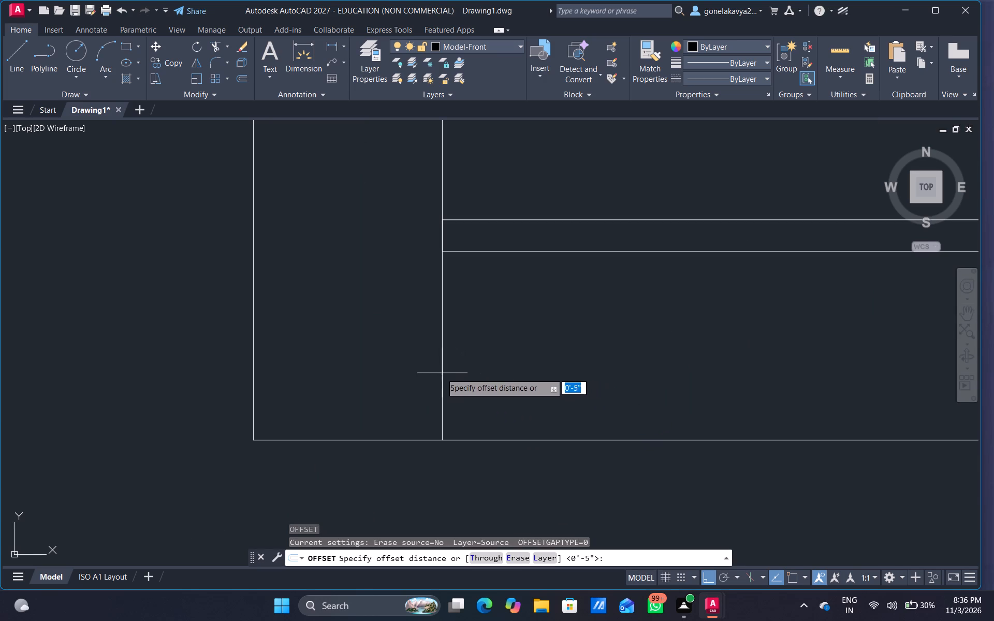
{"action": "left_click_drag", "start_coordinate": [438, 373], "coordinate": [452, 372]}
{"action": "left_click", "coordinate": [519, 371]}
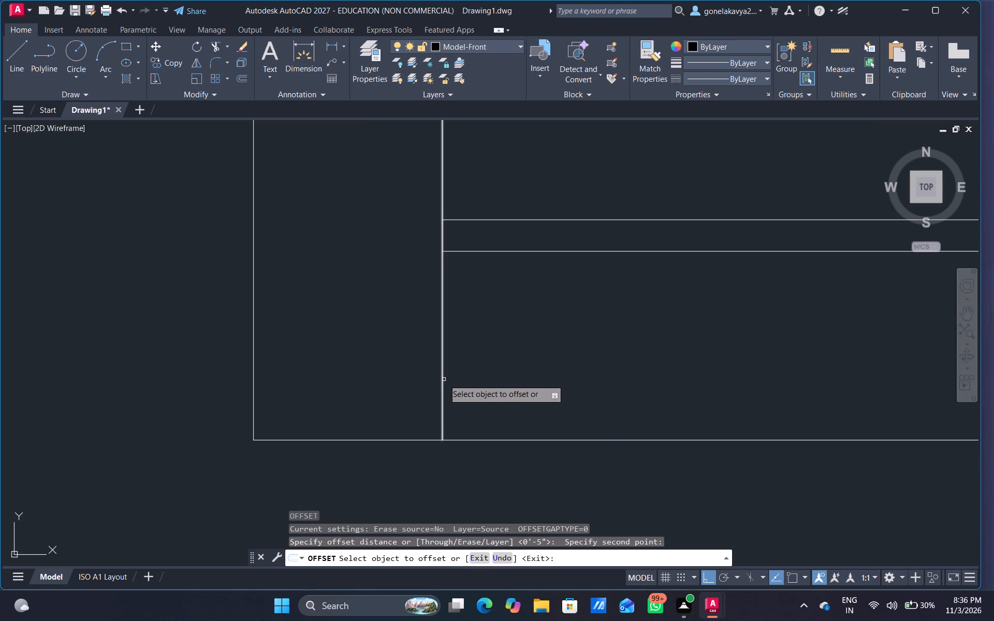
{"action": "left_click", "coordinate": [444, 379]}
{"action": "type", "text": "1'"}
{"action": "key", "text": "Return"}
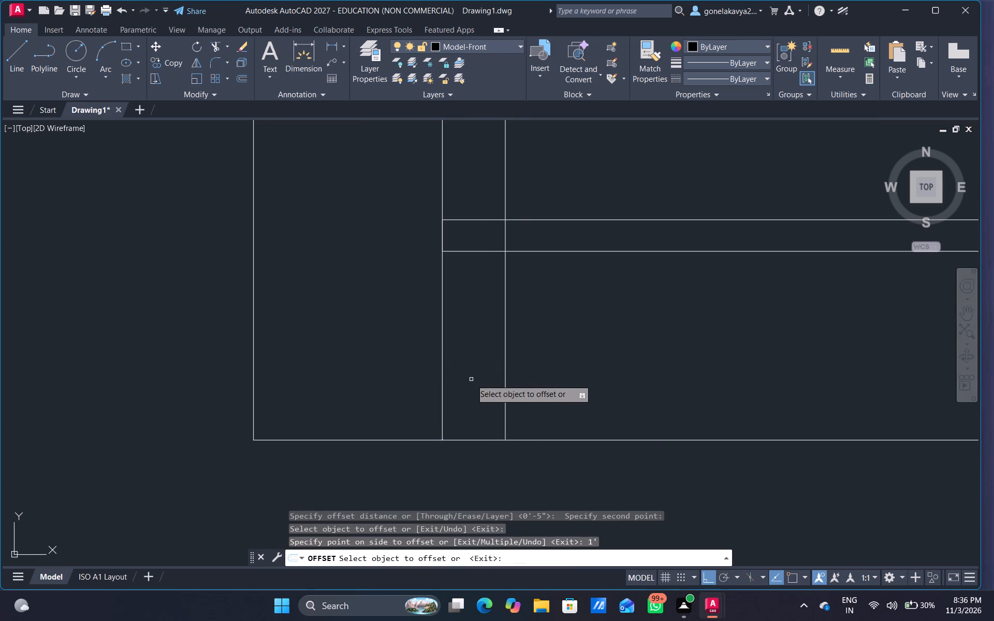
{"action": "left_click_drag", "start_coordinate": [506, 371], "coordinate": [524, 373]}
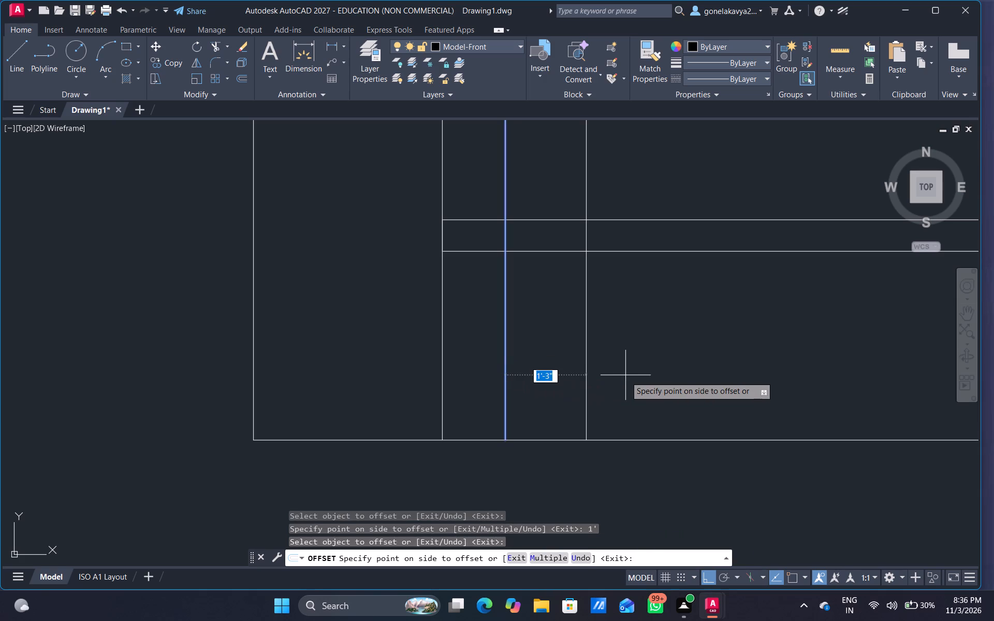
{"action": "type", "text": "1'"}
{"action": "key", "text": "Return"}
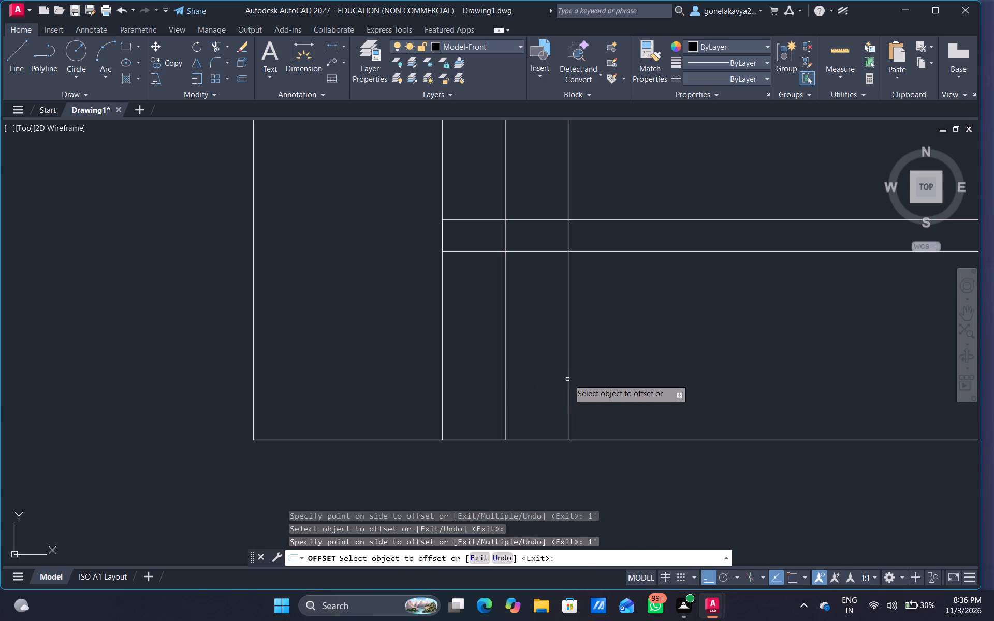
{"action": "left_click_drag", "start_coordinate": [568, 379], "coordinate": [575, 373]}
{"action": "type", "text": "1'"}
{"action": "key", "text": "Return"}
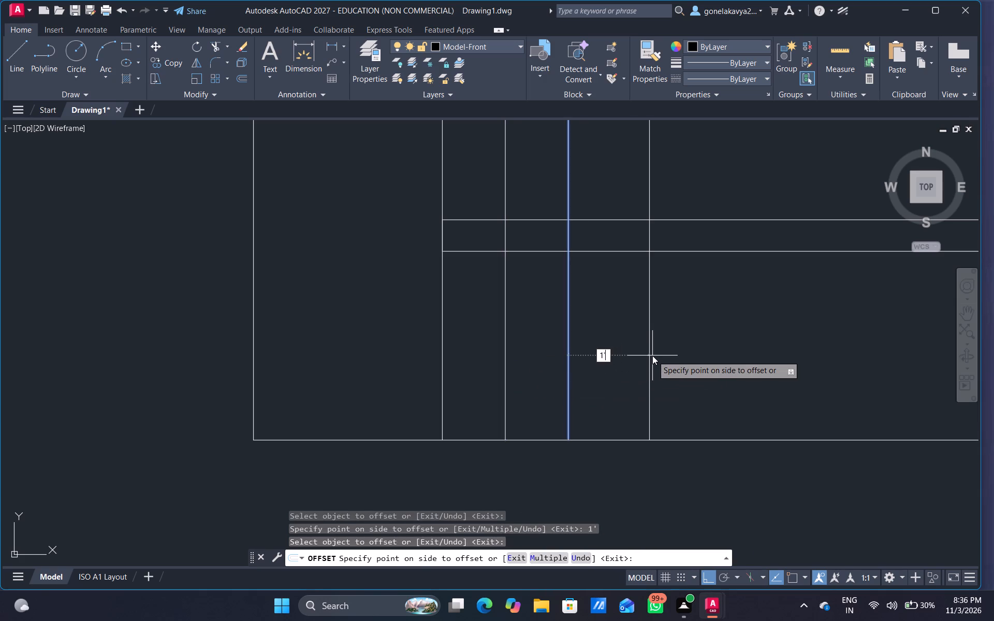
Add three more vertical divisions in the lower rectangle, offsetting the easternmost division line 1' east each time.
{"action": "left_click_drag", "start_coordinate": [631, 369], "coordinate": [653, 371]}
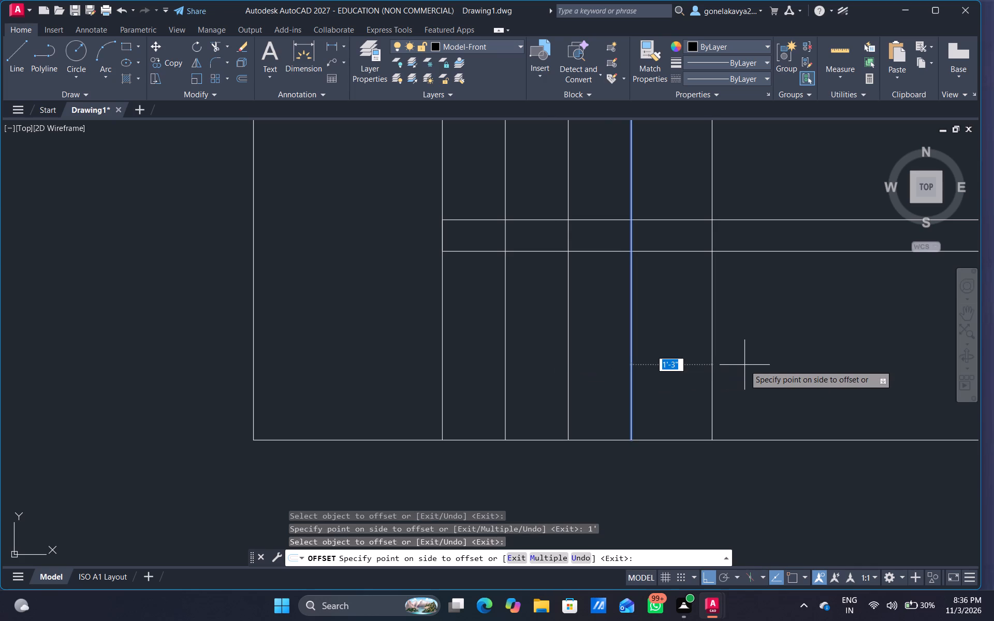
{"action": "type", "text": "1'"}
{"action": "key", "text": "Return"}
{"action": "scroll", "coordinate": [744, 369], "scroll_direction": "down", "scroll_amount": 5}
{"action": "middle_click_drag", "start_coordinate": [753, 362], "coordinate": [699, 375]}
{"action": "scroll", "coordinate": [699, 375], "scroll_direction": "up", "scroll_amount": 5}
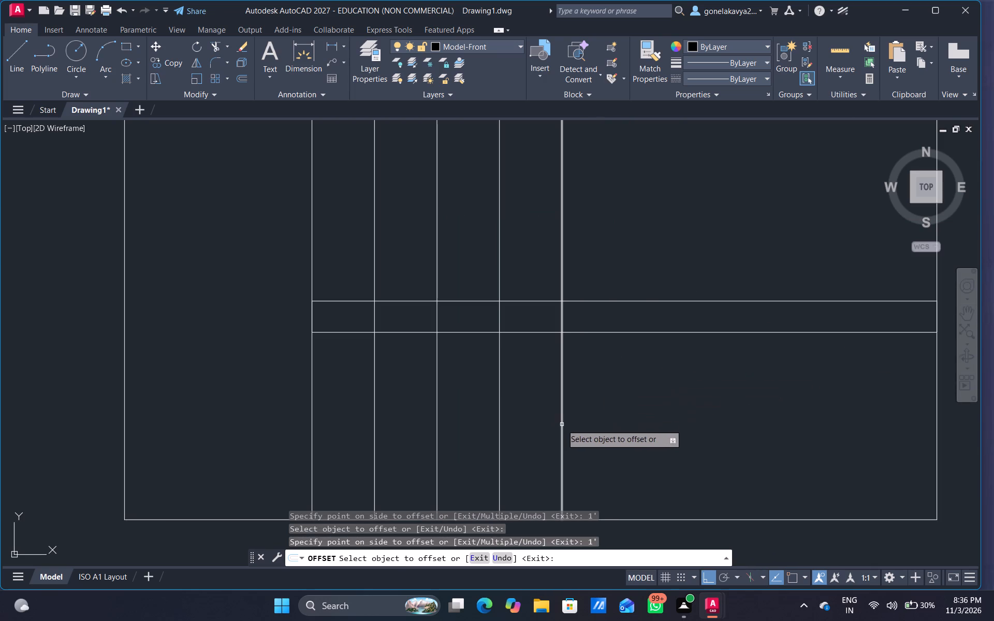
{"action": "left_click", "coordinate": [562, 424]}
{"action": "type", "text": "1'"}
{"action": "key", "text": "Return"}
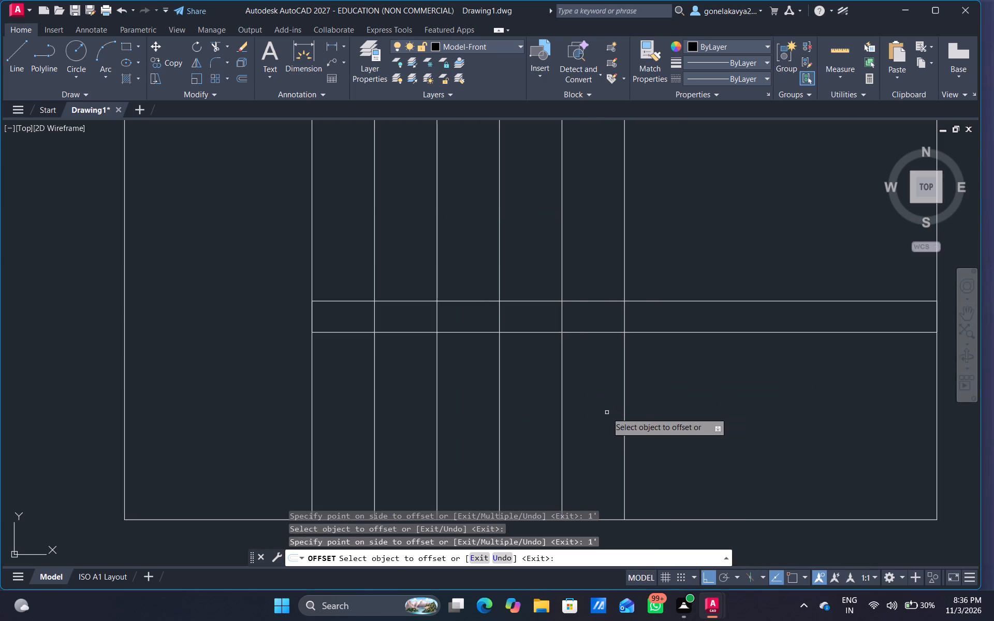
{"action": "left_click", "coordinate": [625, 408]}
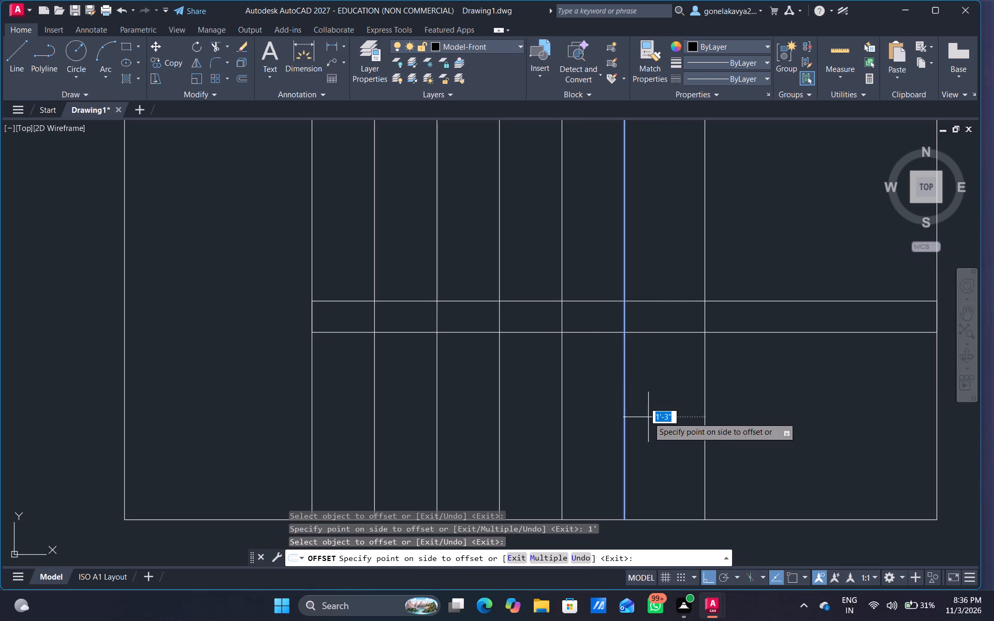
{"action": "type", "text": "1'"}
{"action": "key", "text": "Return"}
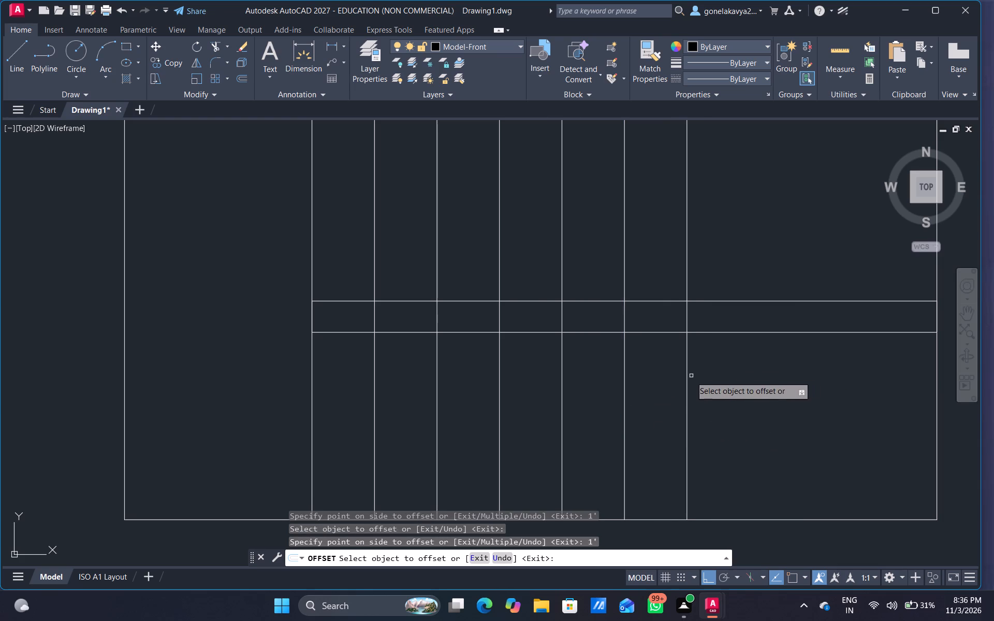
Add three more vertical divisions in the lower rectangle, offsetting the easternmost division line 1' east each time.
{"action": "left_click", "coordinate": [686, 377]}
{"action": "type", "text": "1'"}
{"action": "key", "text": "Return"}
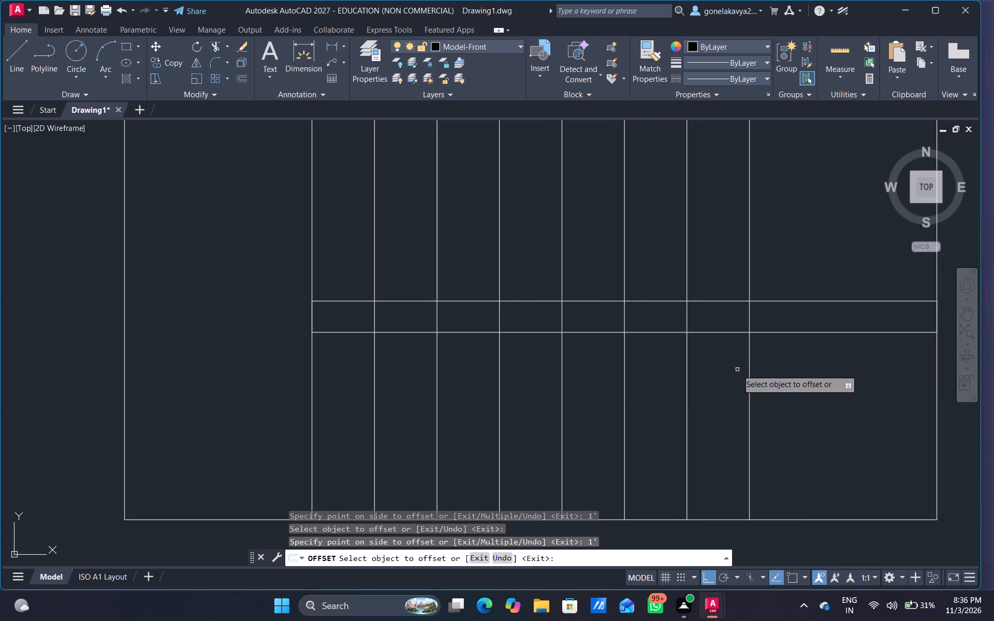
{"action": "left_click", "coordinate": [751, 393]}
{"action": "type", "text": "1'"}
{"action": "key", "text": "Return"}
{"action": "left_click", "coordinate": [812, 386]}
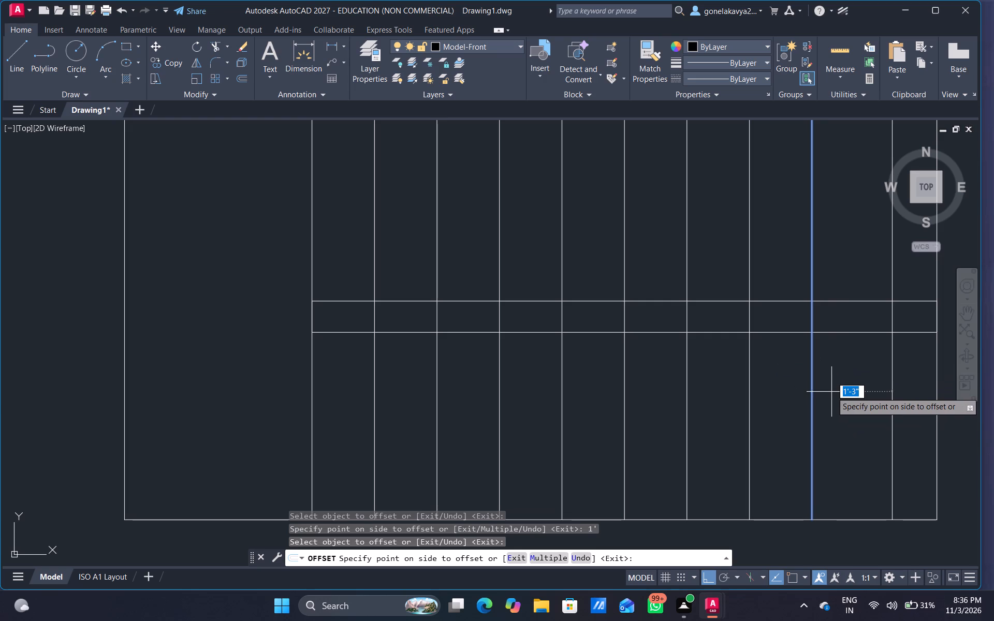
{"action": "type", "text": "1'"}
{"action": "key", "text": "Return"}
{"action": "scroll", "coordinate": [832, 392], "scroll_direction": "down", "scroll_amount": 3}
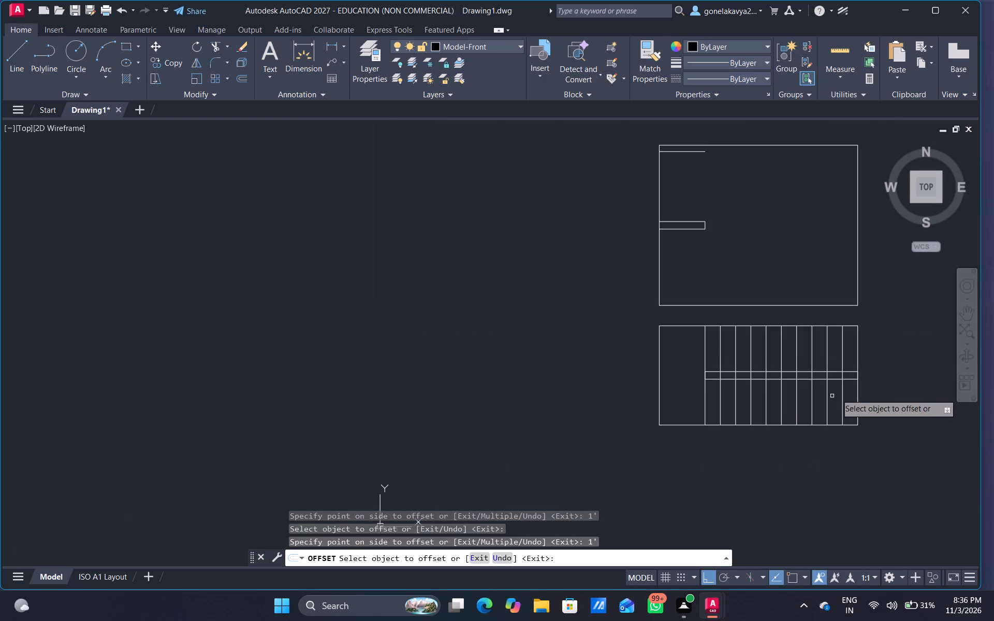
{"action": "middle_click_drag", "start_coordinate": [880, 332], "coordinate": [840, 364]}
{"action": "key", "text": "Escape"}
Extend the lower rectangle's nine offset division lines north to the upper rectangle's top edge, and its inner vertical line to the upper rectangle.
{"action": "key", "text": "e"}
{"action": "type", "text": "x"}
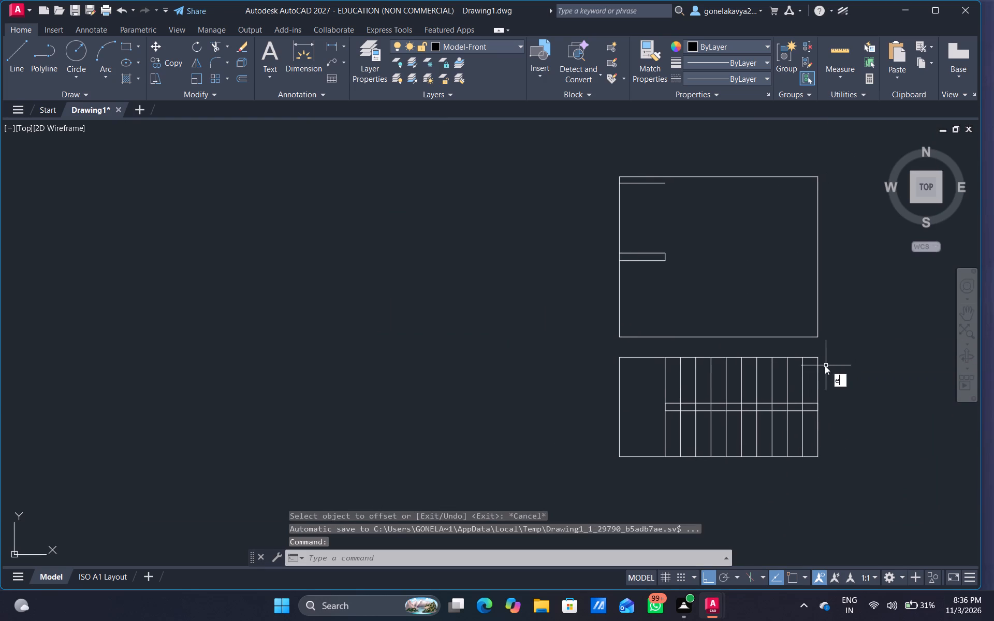
{"action": "key", "text": "space"}
{"action": "scroll", "coordinate": [801, 379], "scroll_direction": "up", "scroll_amount": 2}
{"action": "left_click_drag", "start_coordinate": [821, 377], "coordinate": [452, 405]}
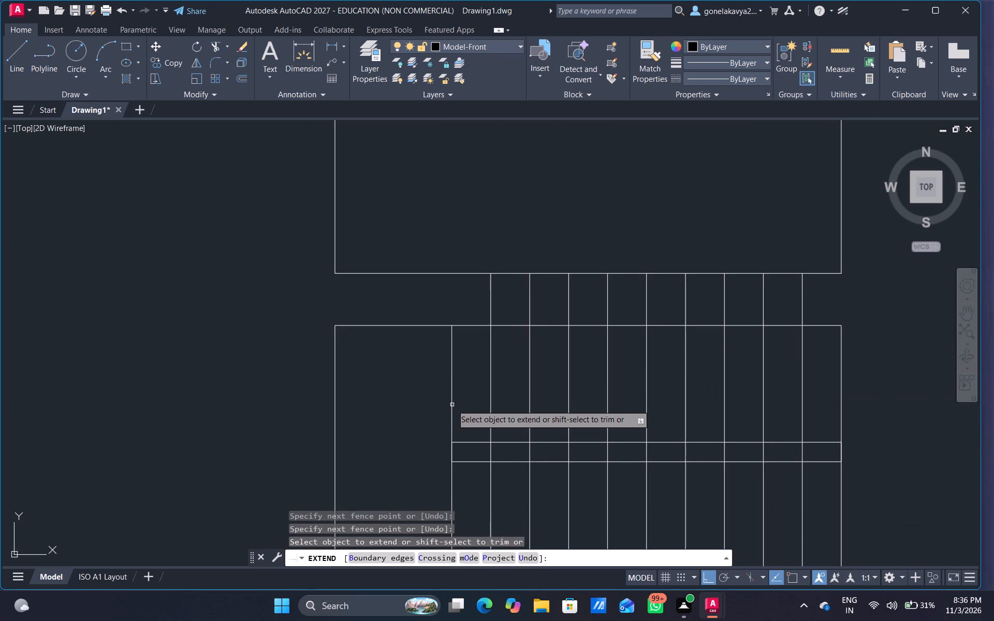
{"action": "left_click_drag", "start_coordinate": [812, 359], "coordinate": [442, 370]}
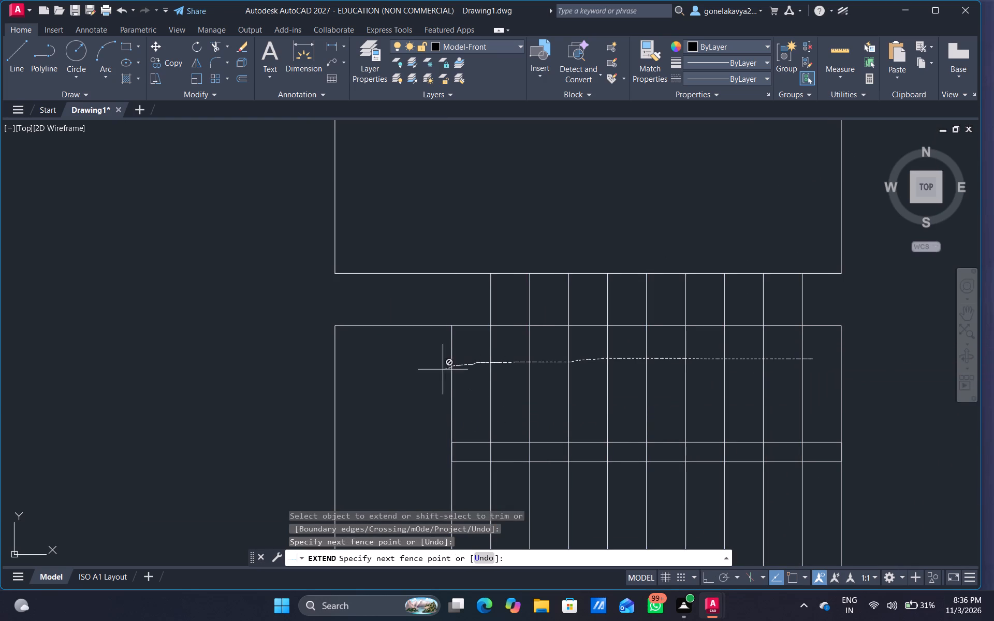
{"action": "left_click_drag", "start_coordinate": [442, 370], "coordinate": [440, 370]}
{"action": "left_click_drag", "start_coordinate": [464, 308], "coordinate": [801, 301]}
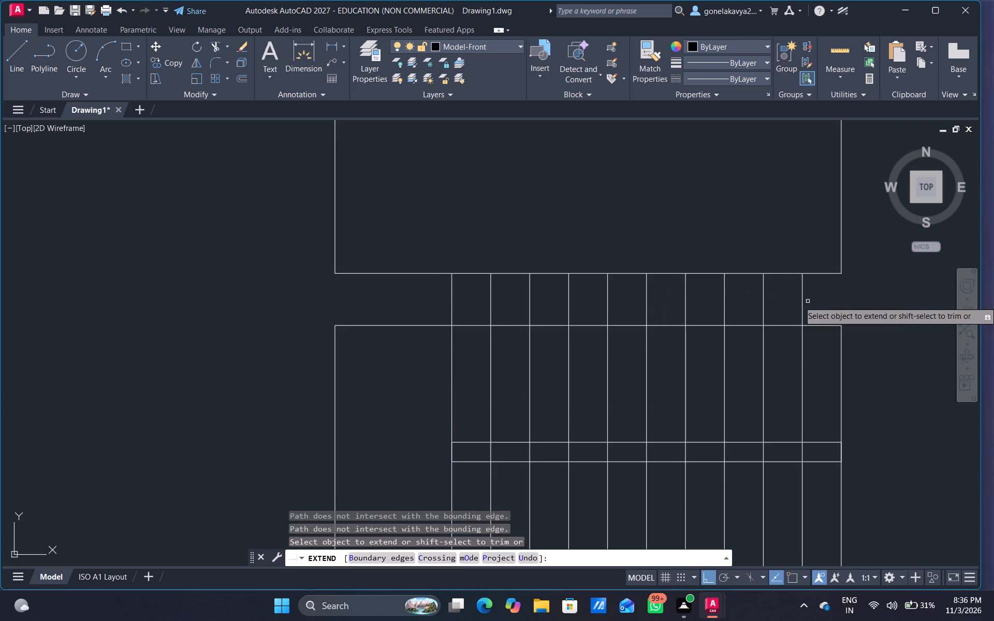
Extend the inner vertical line further north past the short horizontal bands to the upper rectangle's top edge.
{"action": "scroll", "coordinate": [808, 301], "scroll_direction": "down", "scroll_amount": 2}
{"action": "left_click_drag", "start_coordinate": [810, 301], "coordinate": [652, 302]}
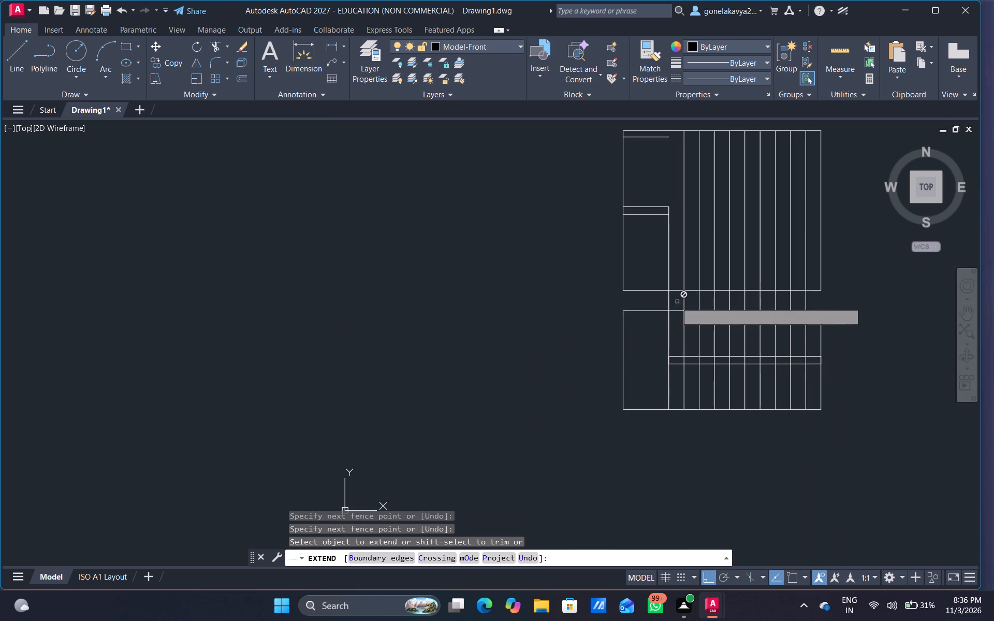
{"action": "left_click_drag", "start_coordinate": [673, 269], "coordinate": [651, 262]}
{"action": "left_click_drag", "start_coordinate": [686, 241], "coordinate": [655, 236]}
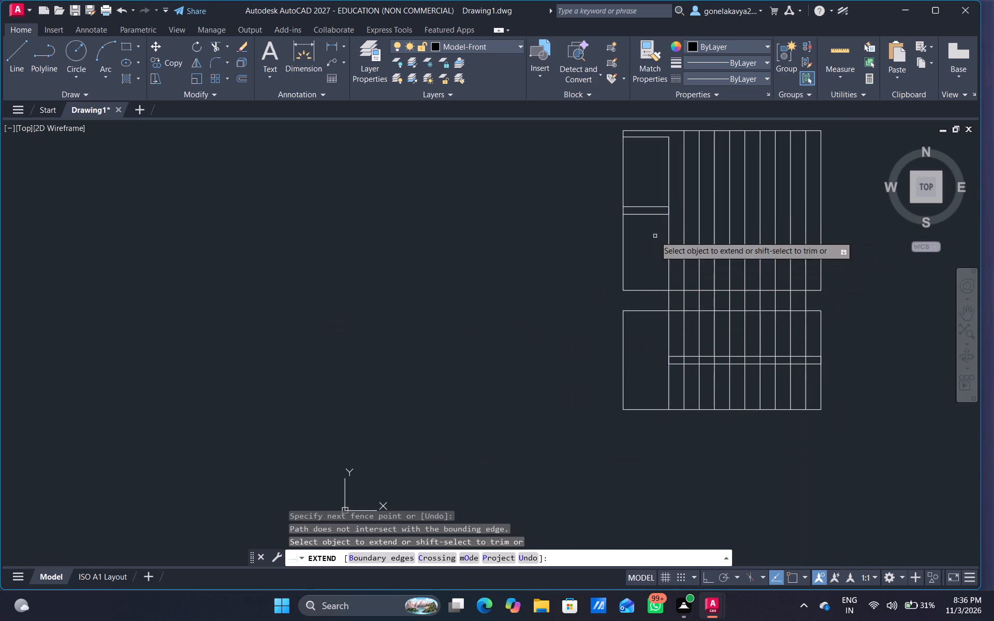
{"action": "left_click_drag", "start_coordinate": [676, 190], "coordinate": [650, 186]}
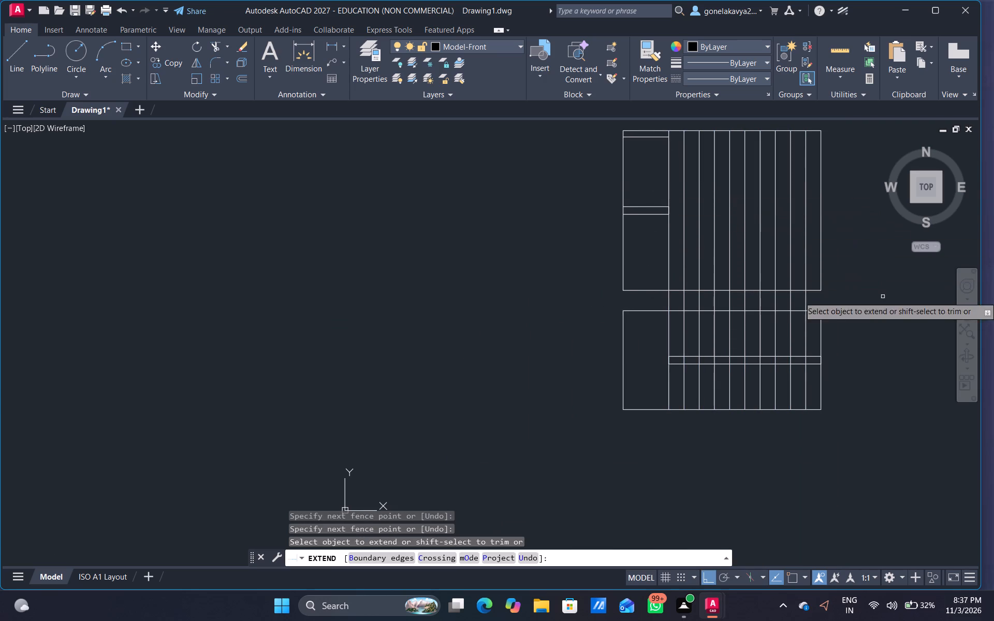
{"action": "middle_click_drag", "start_coordinate": [885, 298], "coordinate": [780, 313]}
{"action": "key", "text": "Escape"}
Trim away all the vertical line segments crossing the gap between the upper and lower rectangles.
{"action": "type", "text": "tr"}
{"action": "key", "text": "space"}
{"action": "scroll", "coordinate": [691, 324], "scroll_direction": "up", "scroll_amount": 4}
{"action": "left_click_drag", "start_coordinate": [518, 288], "coordinate": [718, 288]}
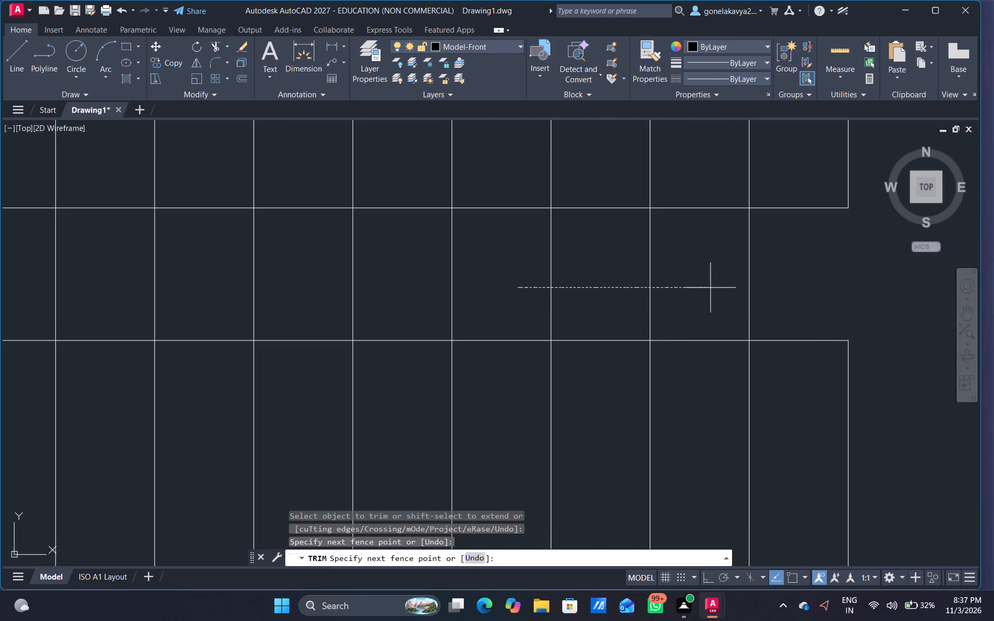
{"action": "left_click_drag", "start_coordinate": [718, 288], "coordinate": [743, 289]}
{"action": "left_click_drag", "start_coordinate": [773, 279], "coordinate": [618, 263]}
{"action": "scroll", "coordinate": [634, 271], "scroll_direction": "down", "scroll_amount": 3}
{"action": "middle_click_drag", "start_coordinate": [635, 273], "coordinate": [765, 314]}
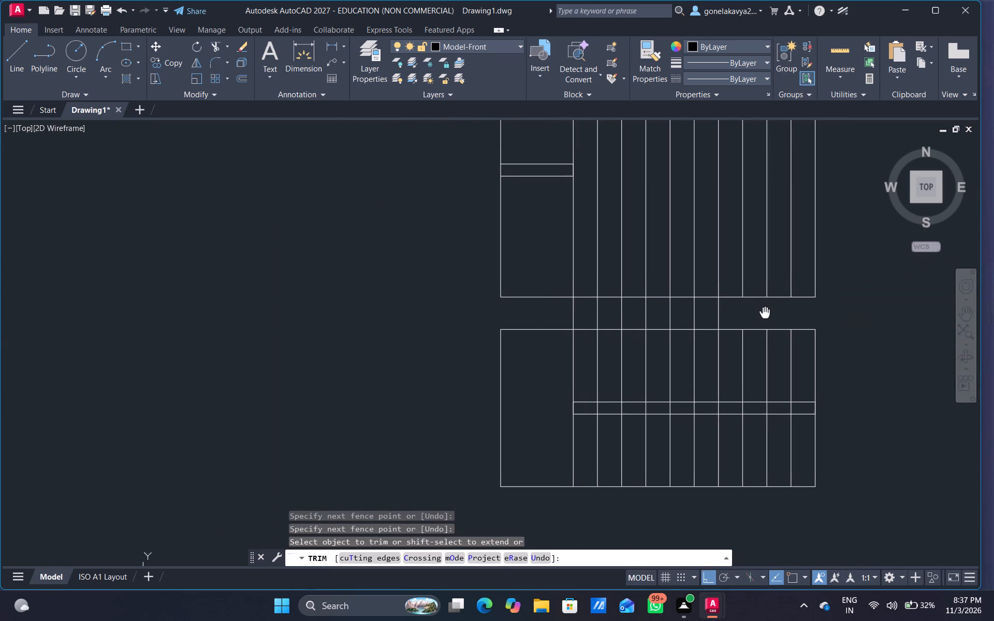
{"action": "middle_click_drag", "start_coordinate": [765, 314], "coordinate": [765, 314]}
{"action": "scroll", "coordinate": [738, 314], "scroll_direction": "up", "scroll_amount": 5}
{"action": "scroll", "coordinate": [697, 313], "scroll_direction": "down", "scroll_amount": 3}
{"action": "left_click_drag", "start_coordinate": [684, 320], "coordinate": [556, 309]}
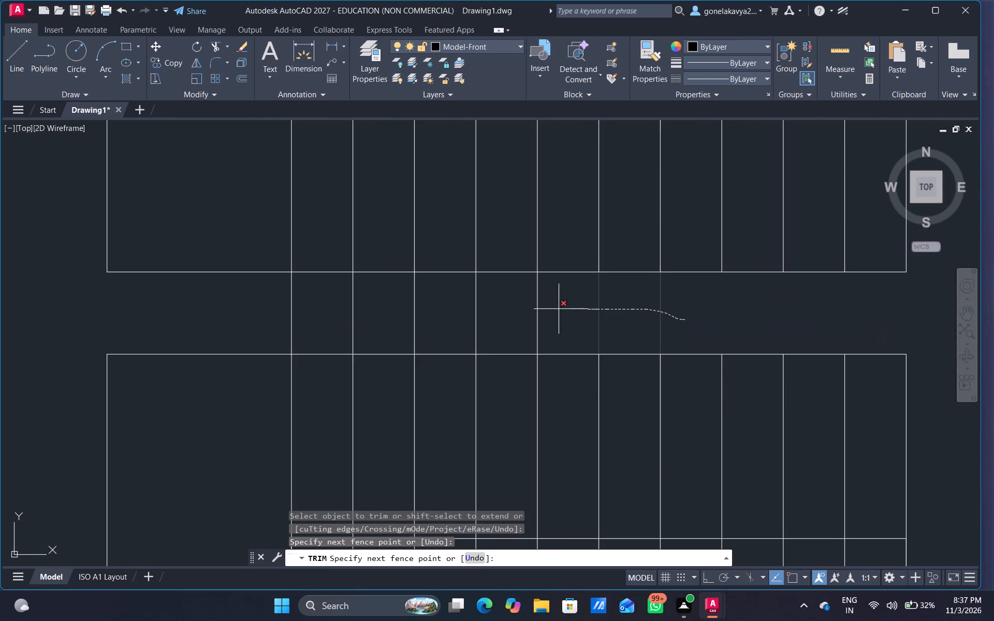
{"action": "left_click_drag", "start_coordinate": [556, 309], "coordinate": [255, 321]}
{"action": "scroll", "coordinate": [531, 351], "scroll_direction": "down", "scroll_amount": 2}
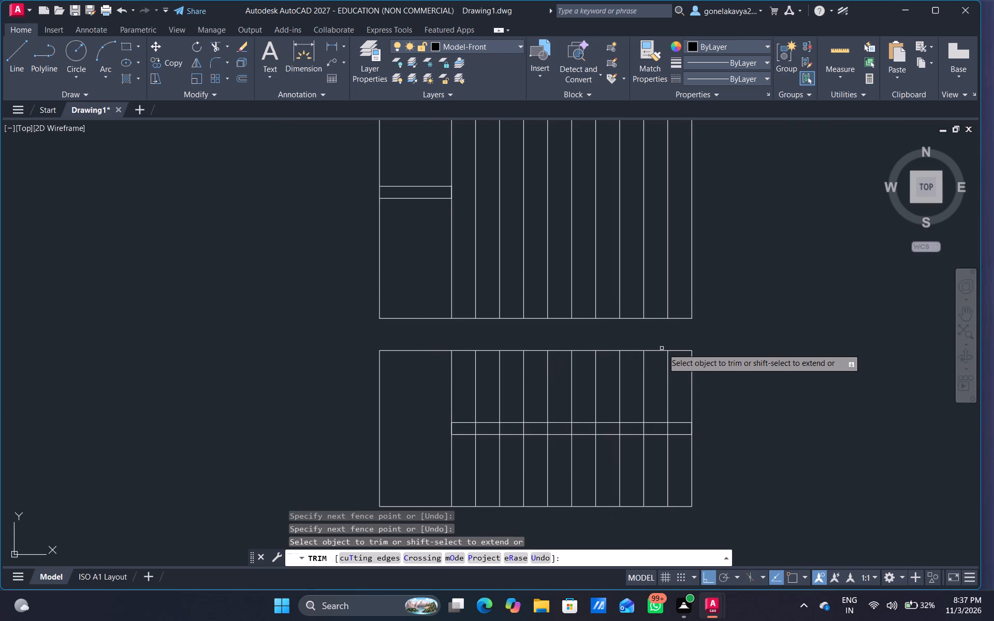
{"action": "key", "text": "Escape"}
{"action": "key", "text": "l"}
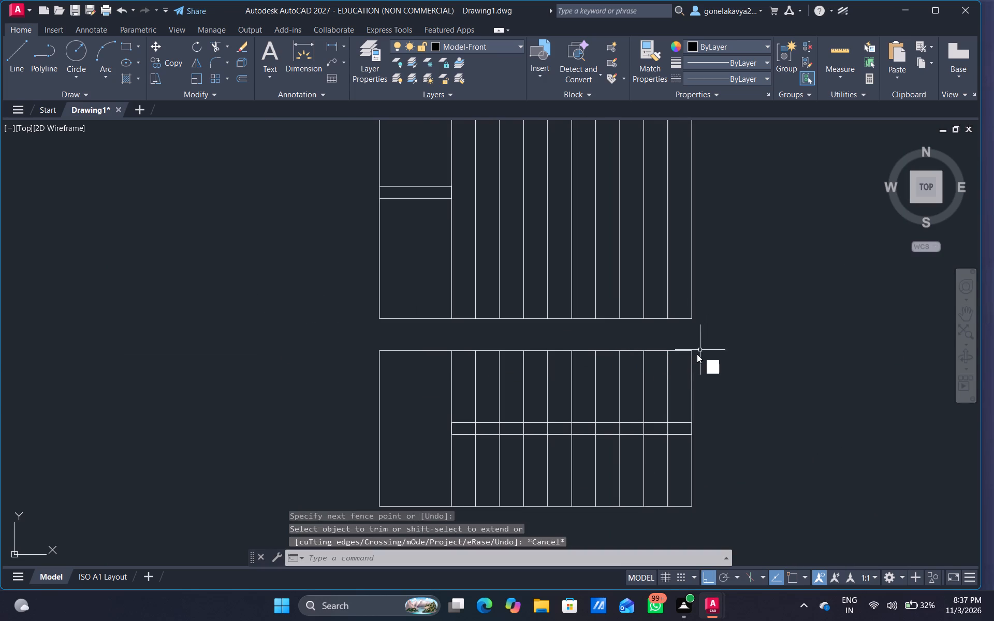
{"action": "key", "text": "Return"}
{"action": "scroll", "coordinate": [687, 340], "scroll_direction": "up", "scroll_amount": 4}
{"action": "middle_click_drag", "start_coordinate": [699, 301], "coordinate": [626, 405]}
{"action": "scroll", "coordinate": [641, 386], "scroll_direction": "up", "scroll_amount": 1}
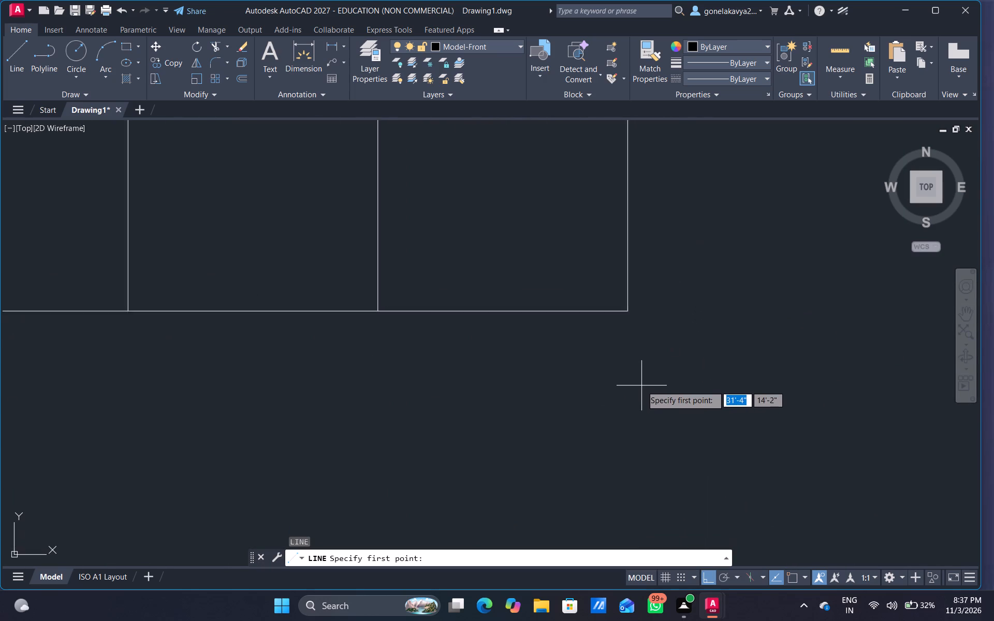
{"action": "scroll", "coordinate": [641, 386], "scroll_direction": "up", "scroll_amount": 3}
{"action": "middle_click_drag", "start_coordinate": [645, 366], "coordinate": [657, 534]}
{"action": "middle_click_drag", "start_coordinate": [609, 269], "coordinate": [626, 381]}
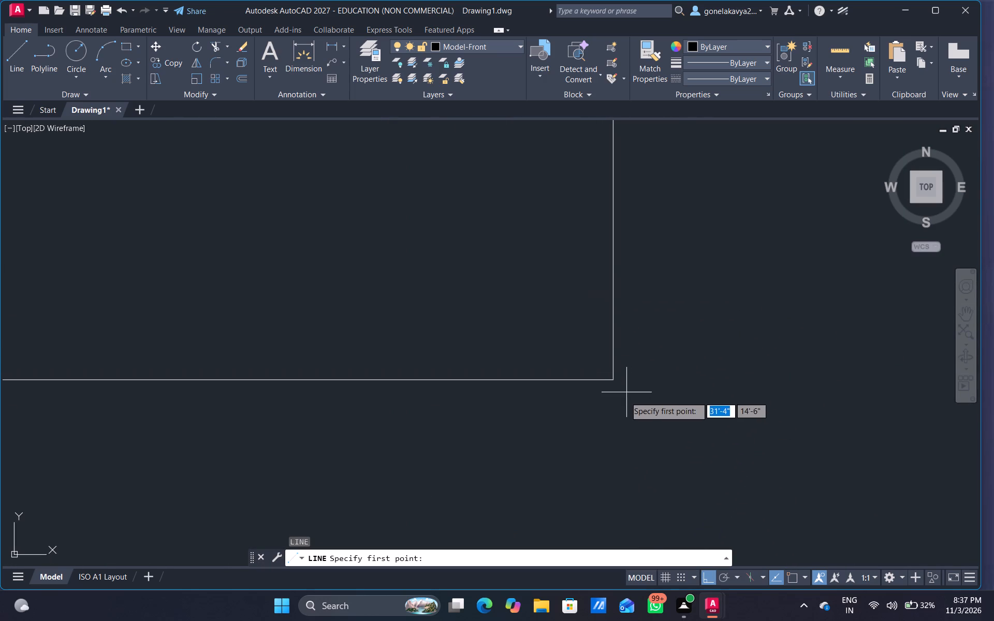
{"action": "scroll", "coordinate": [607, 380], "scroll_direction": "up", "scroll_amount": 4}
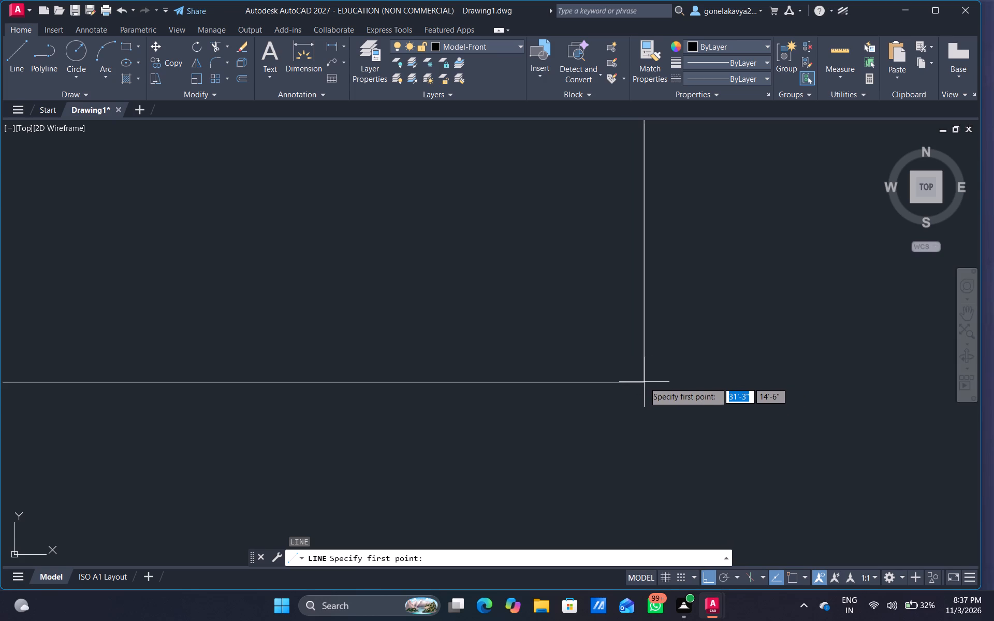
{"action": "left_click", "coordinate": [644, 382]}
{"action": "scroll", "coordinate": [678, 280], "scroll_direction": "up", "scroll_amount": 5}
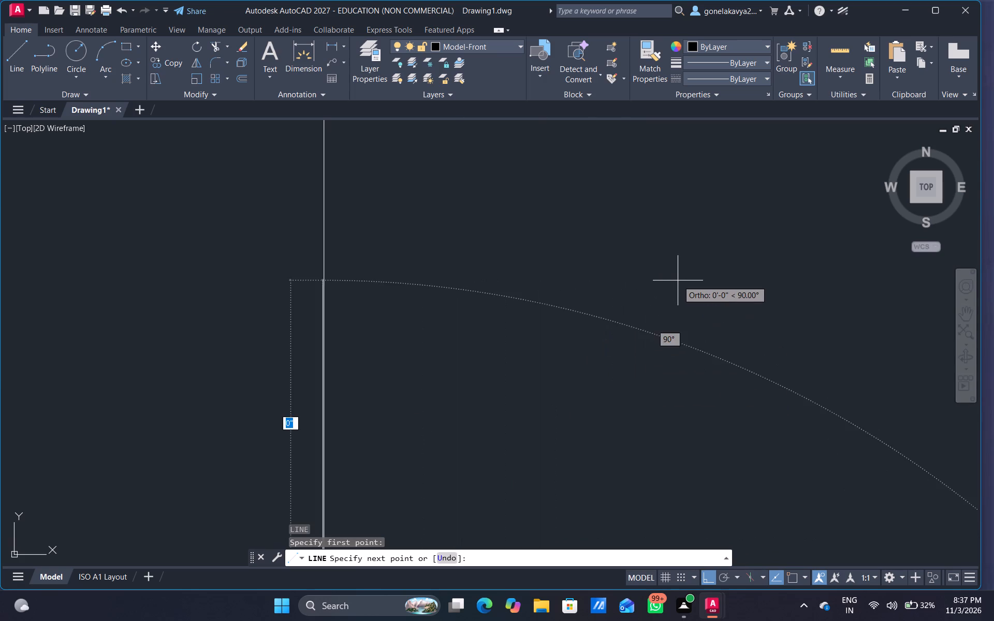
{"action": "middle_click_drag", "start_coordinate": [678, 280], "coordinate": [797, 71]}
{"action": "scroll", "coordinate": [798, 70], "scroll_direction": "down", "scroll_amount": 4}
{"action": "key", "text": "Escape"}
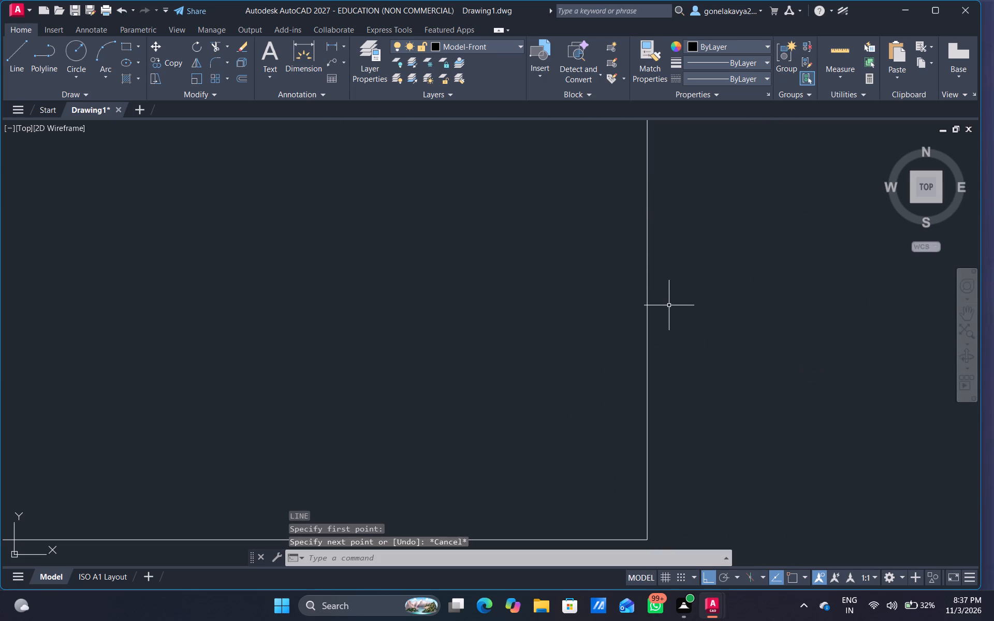
Begin a stepped line at the upper rectangle's southeast corner with a 6" riser north and a 1' tread west.
{"action": "key", "text": "l"}
{"action": "key", "text": "Return"}
{"action": "middle_click_drag", "start_coordinate": [637, 379], "coordinate": [653, 173]}
{"action": "scroll", "coordinate": [628, 317], "scroll_direction": "up", "scroll_amount": 4}
{"action": "middle_click_drag", "start_coordinate": [704, 342], "coordinate": [477, 198]}
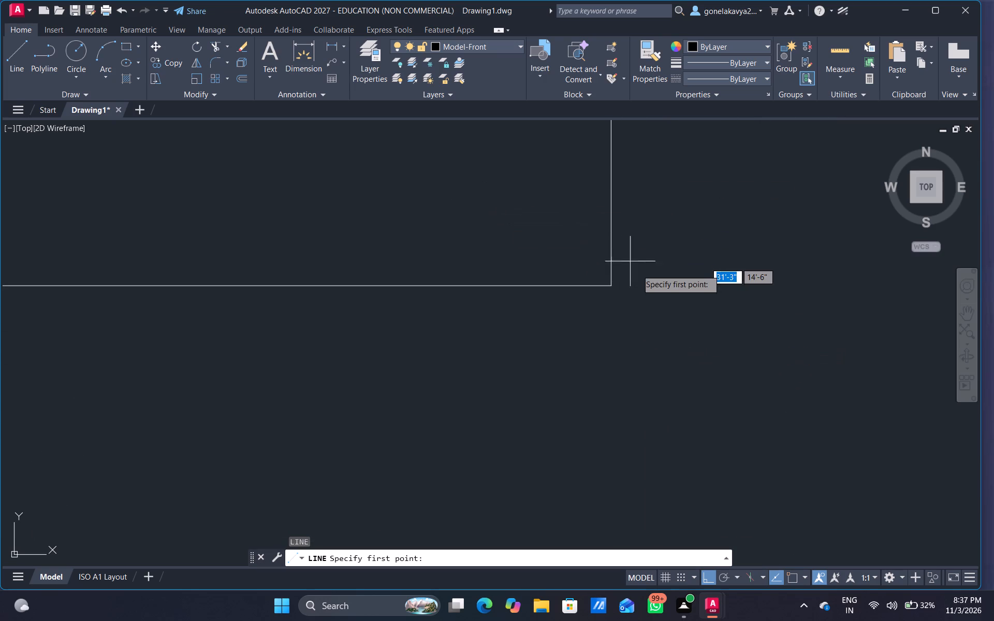
{"action": "scroll", "coordinate": [639, 272], "scroll_direction": "up", "scroll_amount": 5}
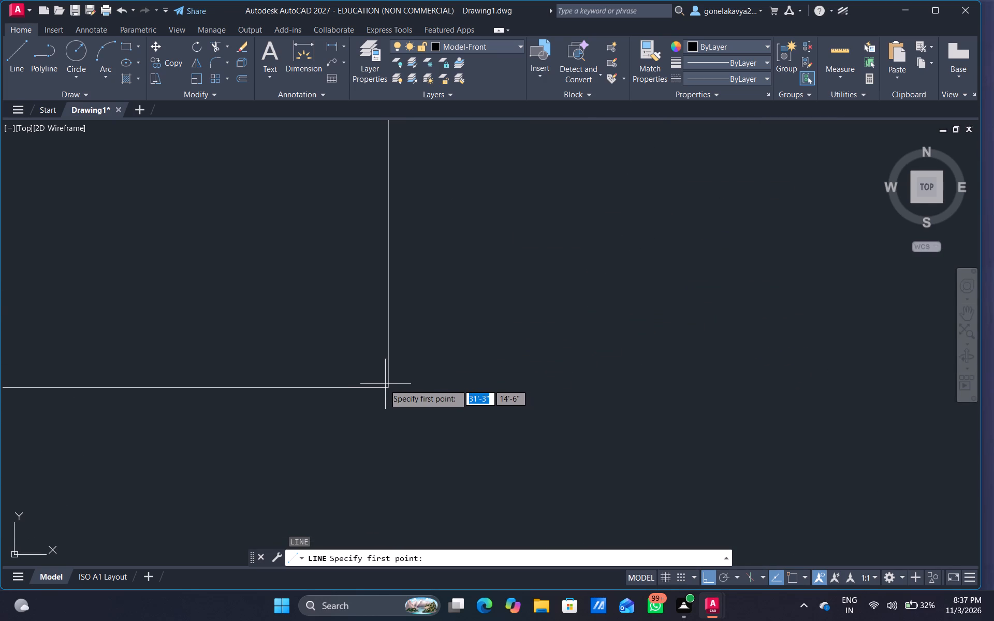
{"action": "middle_click_drag", "start_coordinate": [384, 383], "coordinate": [642, 377]}
{"action": "scroll", "coordinate": [643, 377], "scroll_direction": "up", "scroll_amount": 5}
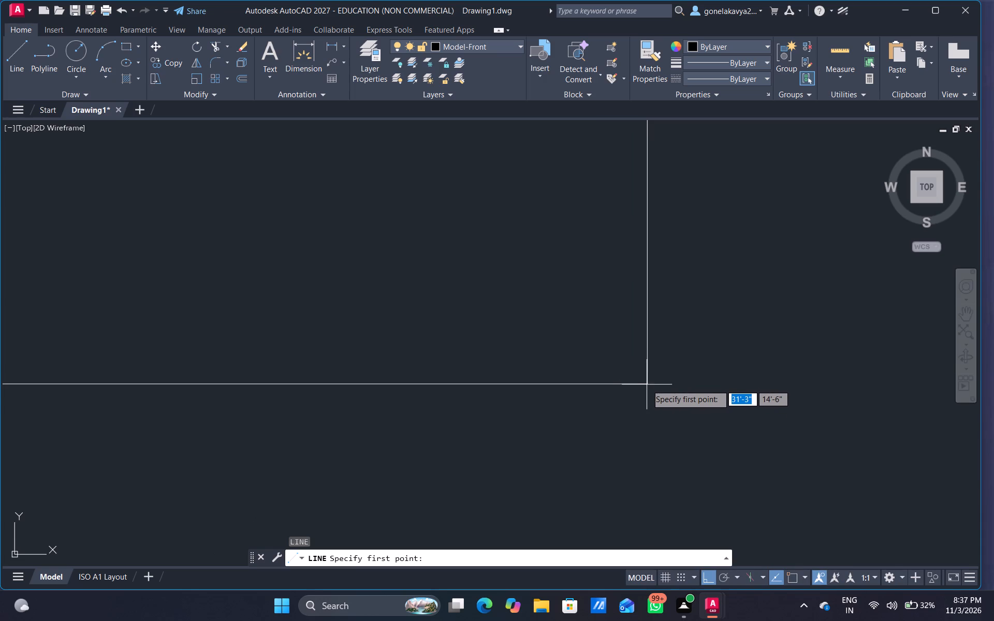
{"action": "scroll", "coordinate": [652, 383], "scroll_direction": "up", "scroll_amount": 5}
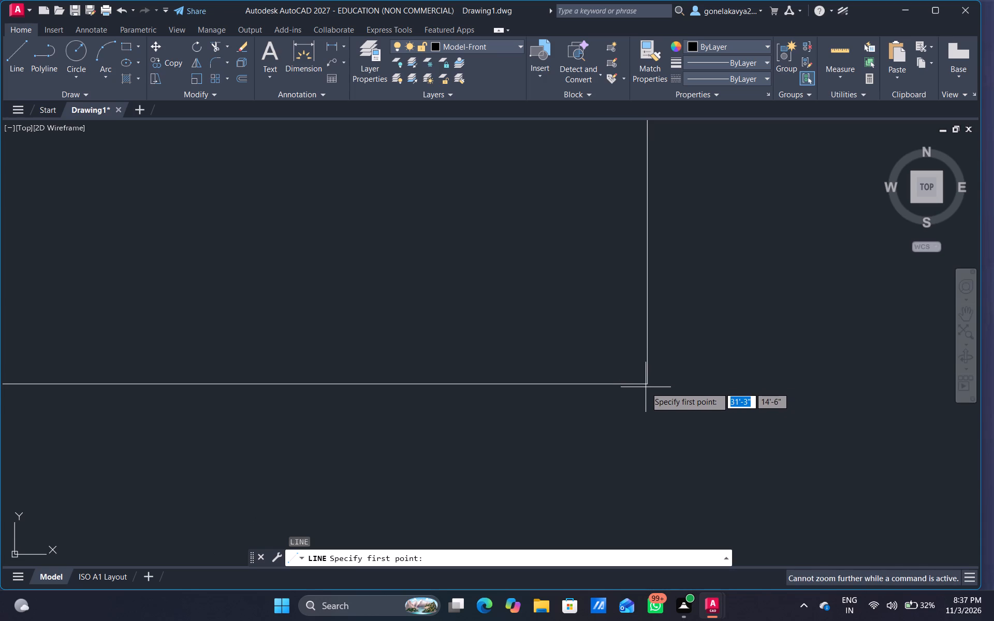
{"action": "left_click", "coordinate": [647, 384]}
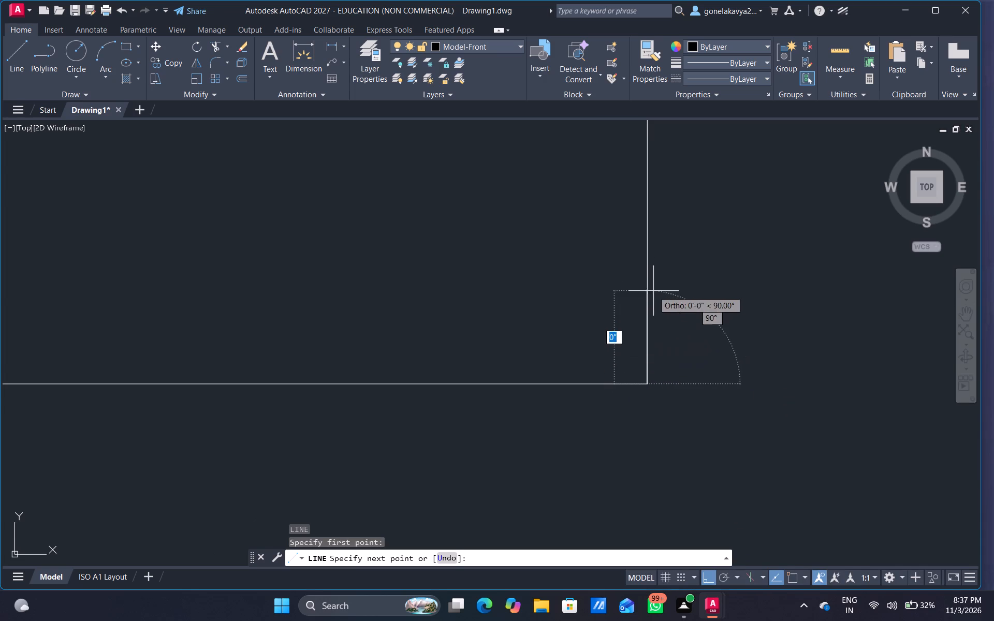
{"action": "scroll", "coordinate": [663, 263], "scroll_direction": "down", "scroll_amount": 8}
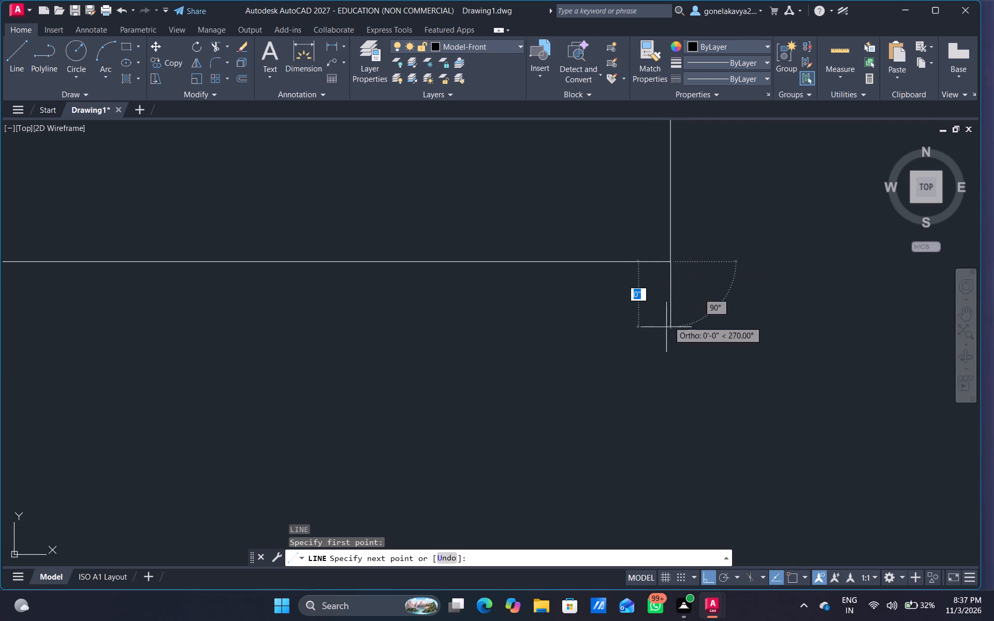
{"action": "middle_click_drag", "start_coordinate": [663, 341], "coordinate": [628, 434]}
{"action": "scroll", "coordinate": [628, 433], "scroll_direction": "down", "scroll_amount": 20}
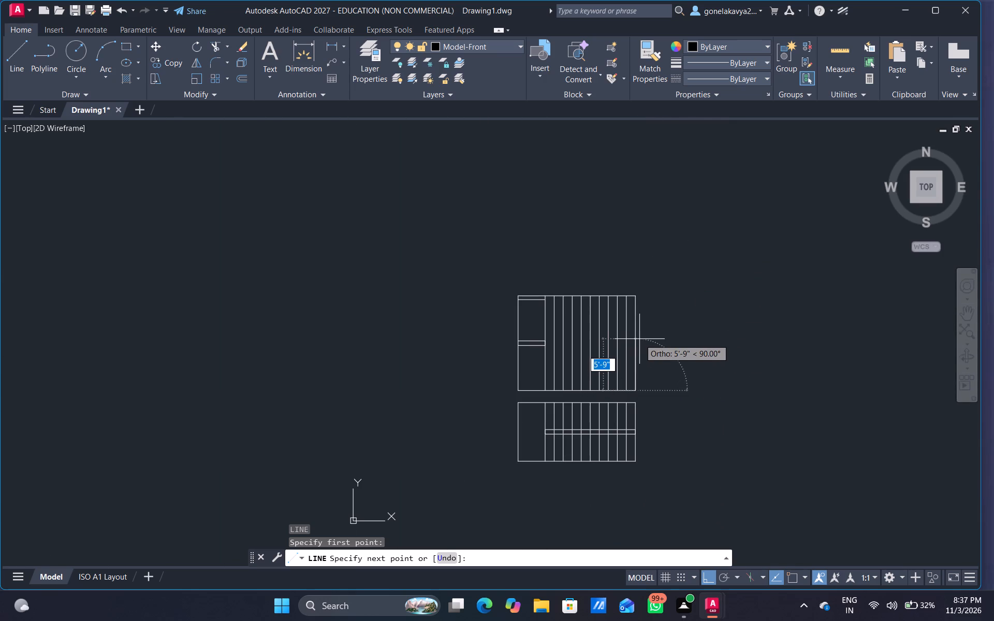
{"action": "scroll", "coordinate": [639, 339], "scroll_direction": "up", "scroll_amount": 4}
{"action": "middle_click_drag", "start_coordinate": [639, 339], "coordinate": [666, 238]}
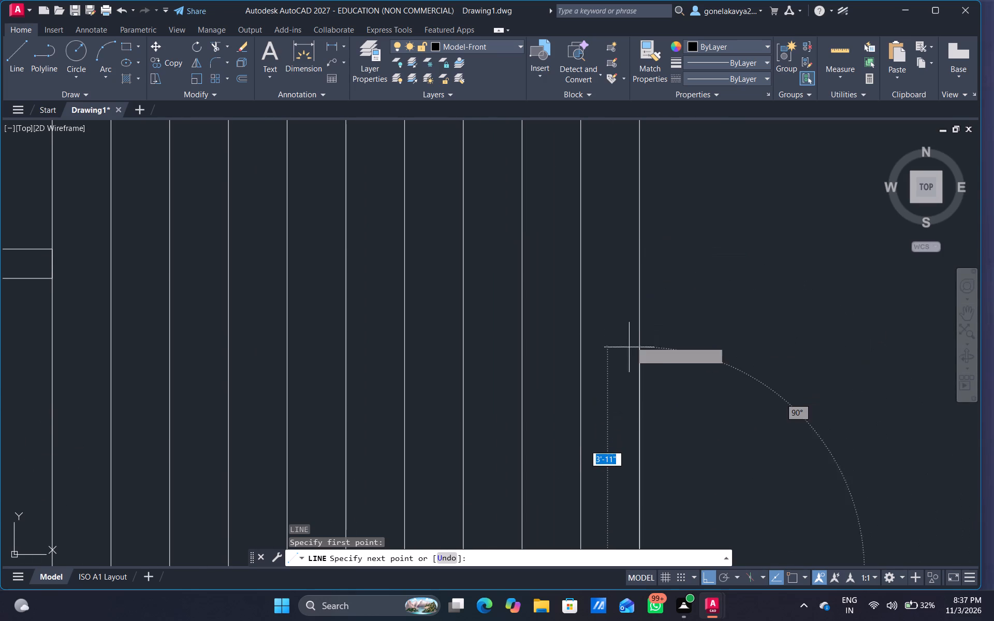
{"action": "type", "text": "6\""}
{"action": "key", "text": "Return"}
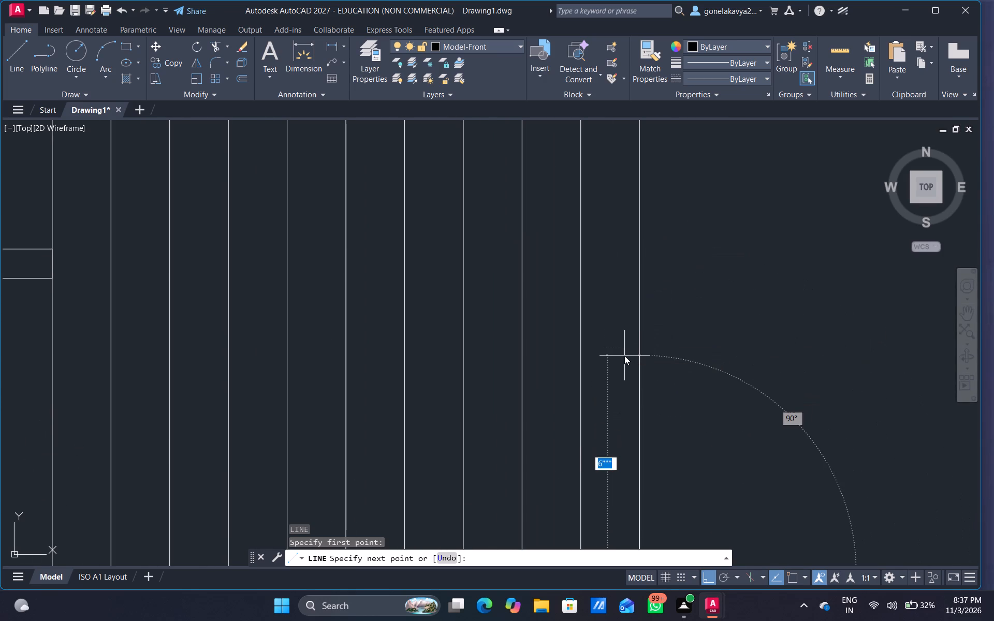
{"action": "key", "text": "Escape"}
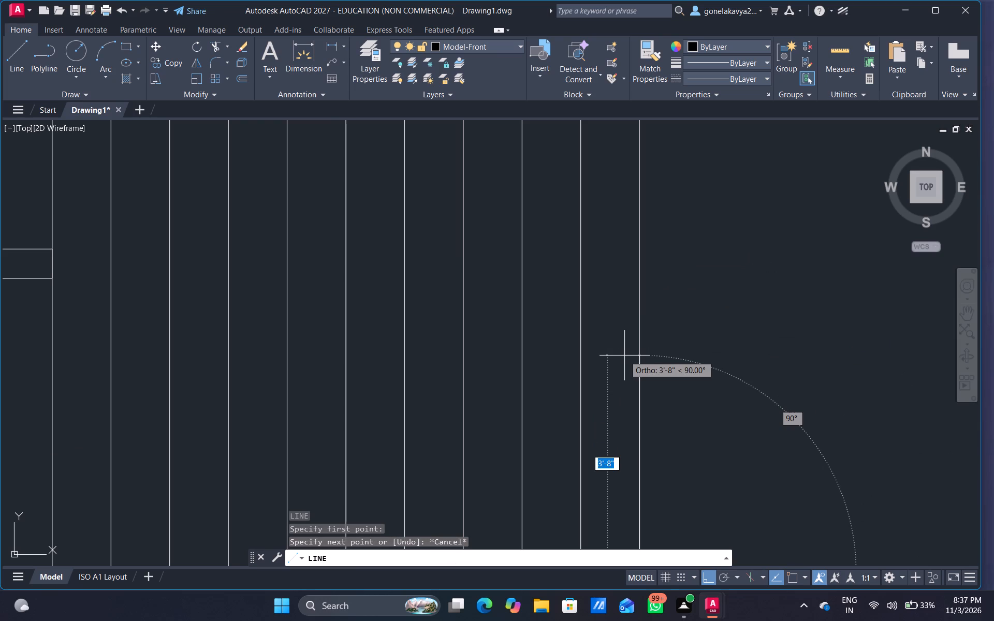
{"action": "scroll", "coordinate": [645, 392], "scroll_direction": "down", "scroll_amount": 1}
{"action": "type", "text": "6\""}
{"action": "key", "text": "Return"}
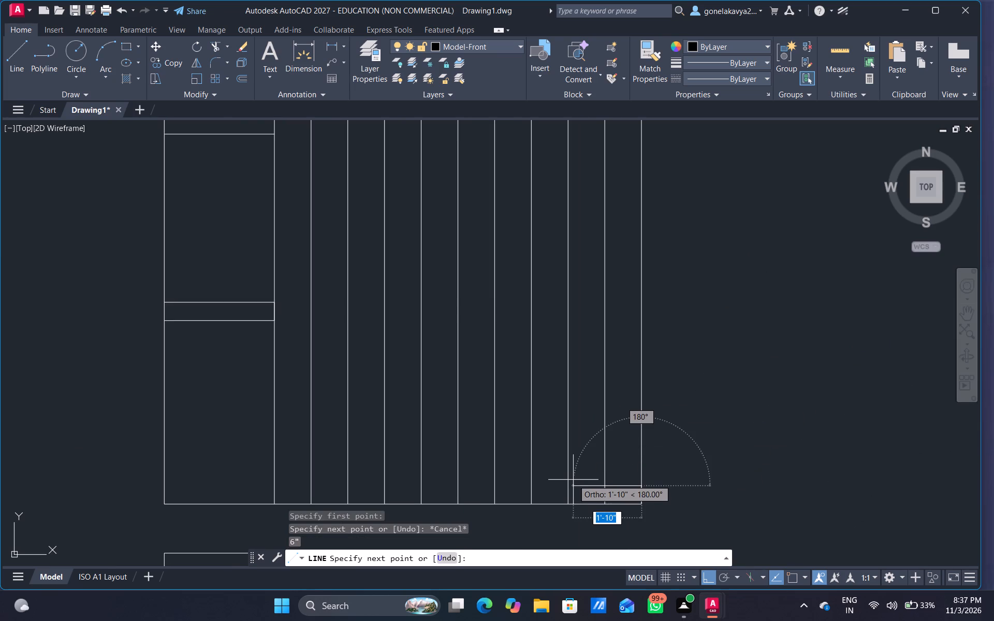
{"action": "type", "text": "1'"}
{"action": "key", "text": "Return"}
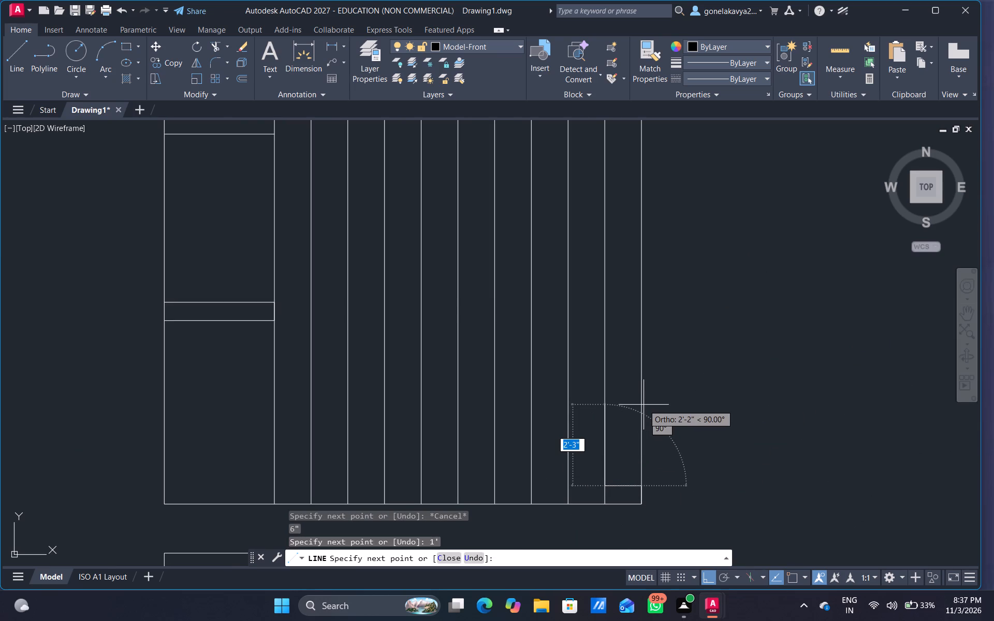
Continue the stepped line with a second 6" riser north and a 1' tread west.
{"action": "type", "text": "6\""}
{"action": "key", "text": "Return"}
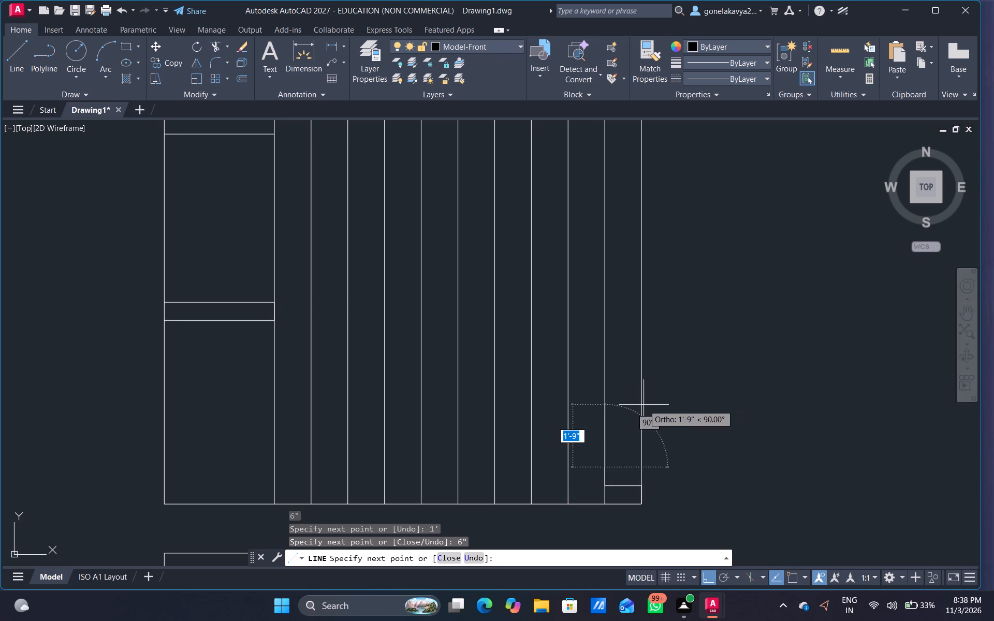
{"action": "type", "text": "1'"}
{"action": "key", "text": "Return"}
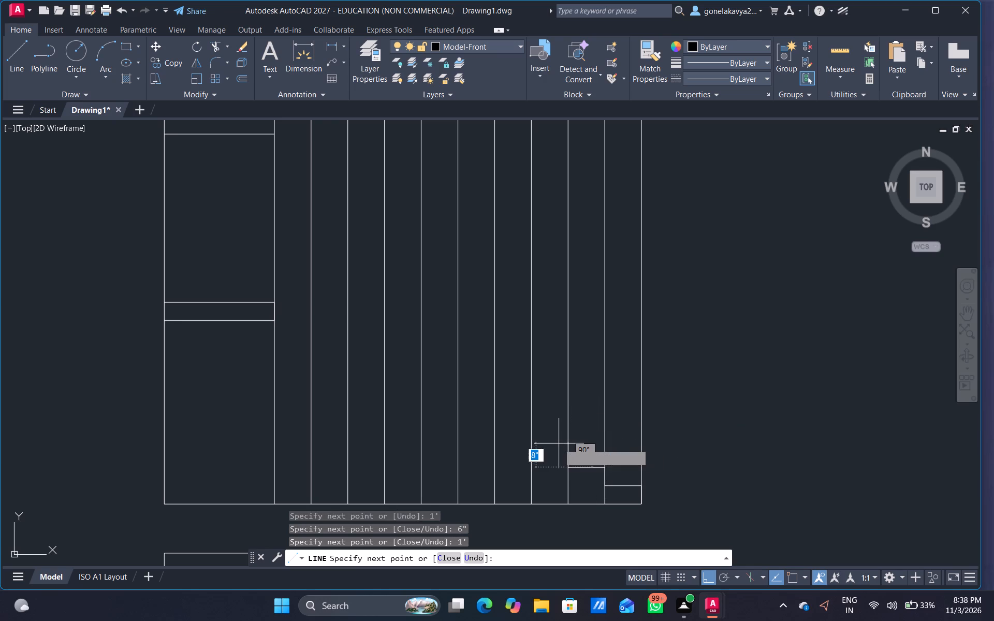
Continue the stepped line westward with the third and fourth steps, each a 6" riser north and a 1' tread west.
{"action": "type", "text": "6\""}
{"action": "key", "text": "Return"}
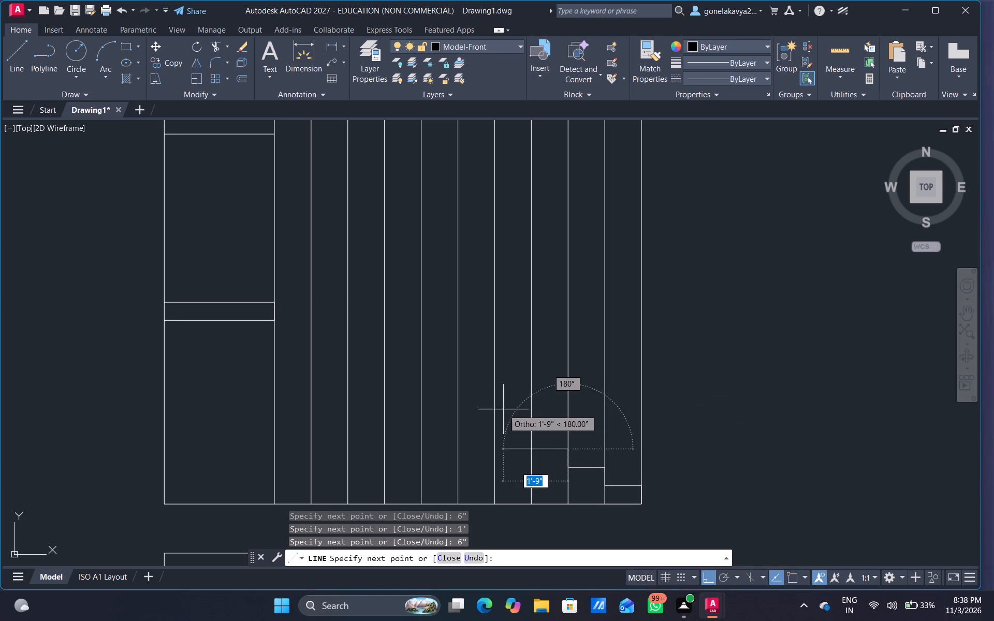
{"action": "type", "text": "1'"}
{"action": "key", "text": "Return"}
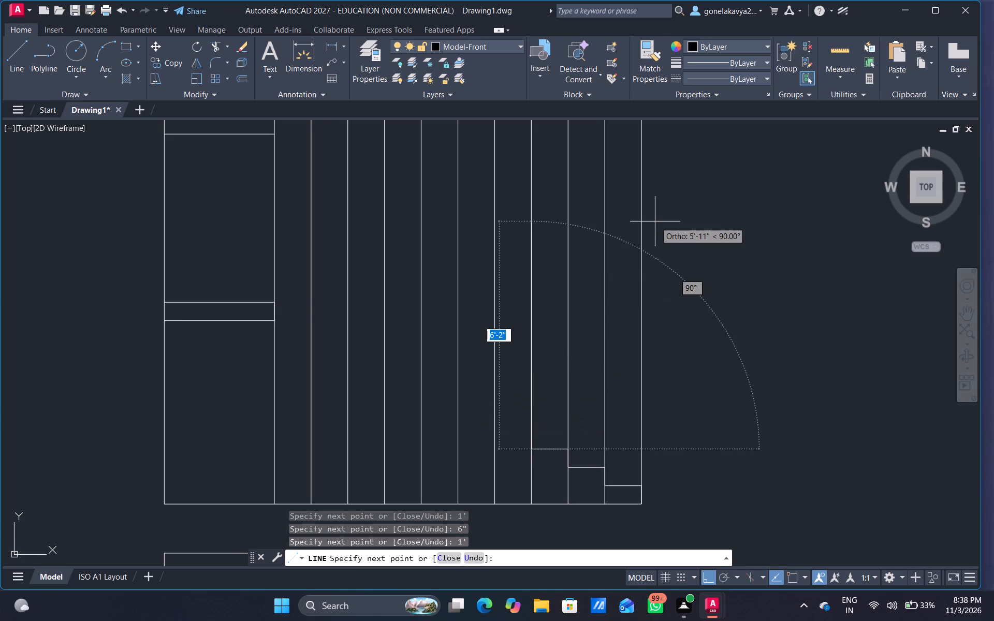
{"action": "type", "text": "6\""}
{"action": "key", "text": "Return"}
{"action": "scroll", "coordinate": [655, 221], "scroll_direction": "down", "scroll_amount": 1}
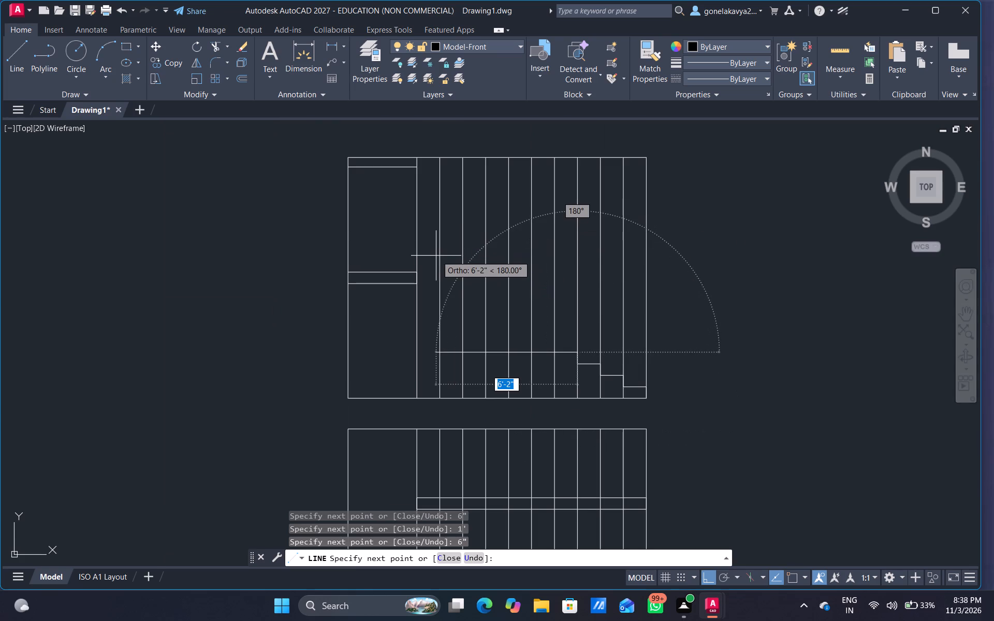
{"action": "type", "text": "1'"}
{"action": "key", "text": "Return"}
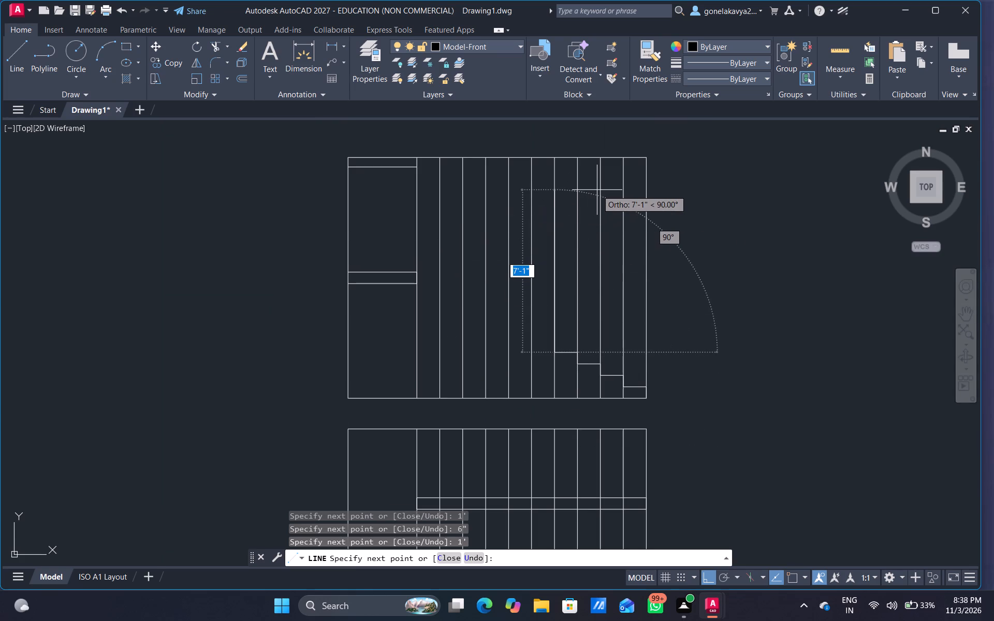
Add the fifth and sixth steps to the stepped line, each a 6" riser north and a 1' tread west.
{"action": "type", "text": "6\""}
{"action": "key", "text": "Return"}
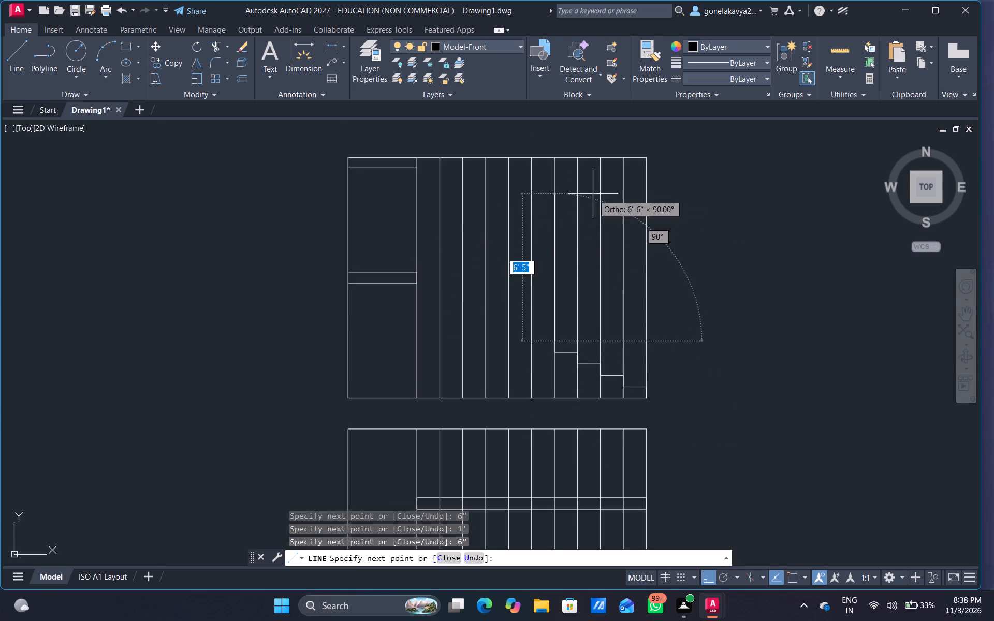
{"action": "type", "text": "1'"}
{"action": "key", "text": "Return"}
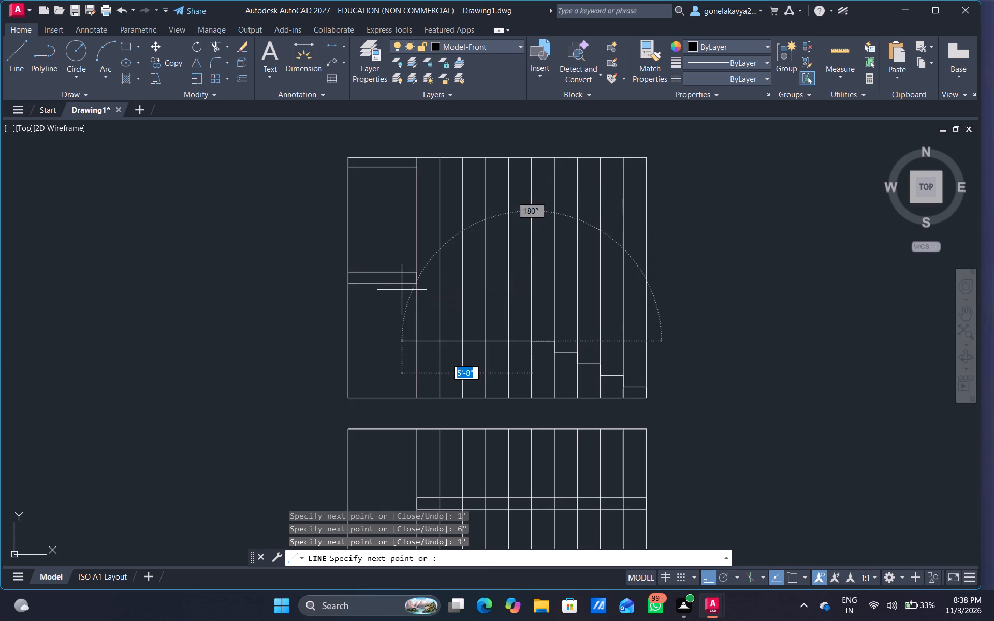
{"action": "type", "text": "6\""}
{"action": "key", "text": "Return"}
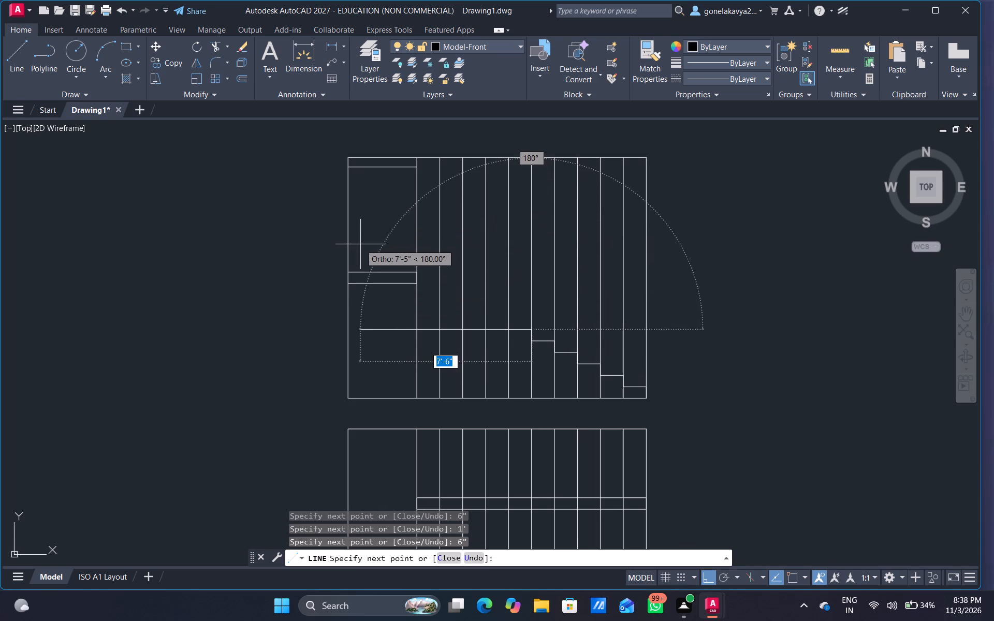
{"action": "type", "text": "1'"}
{"action": "key", "text": "Return"}
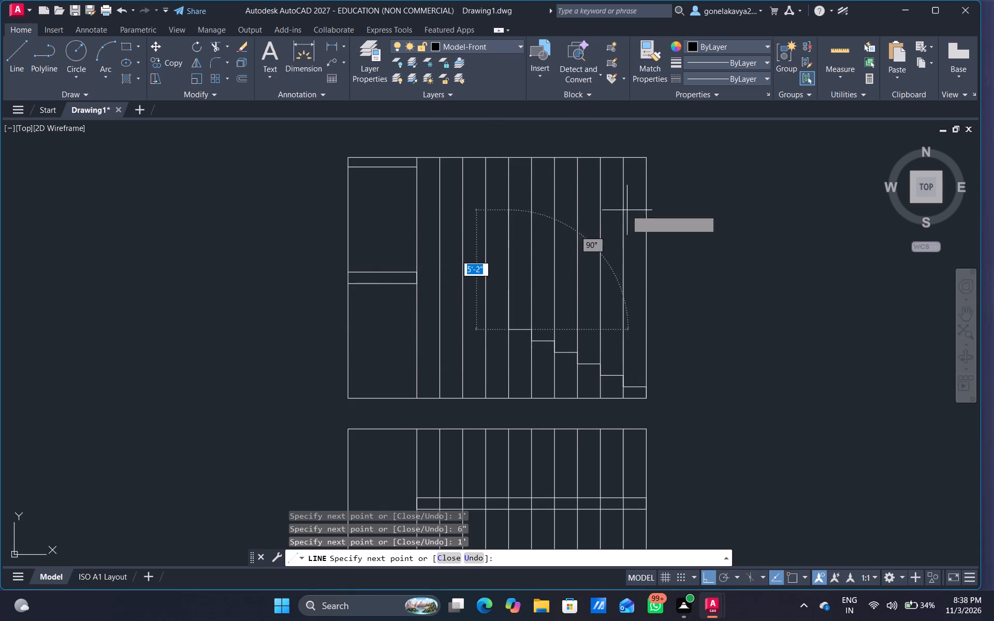
Add the seventh and eighth steps to the stepped line, each a 6" riser north and a 1' tread west.
{"action": "type", "text": "6\""}
{"action": "key", "text": "Return"}
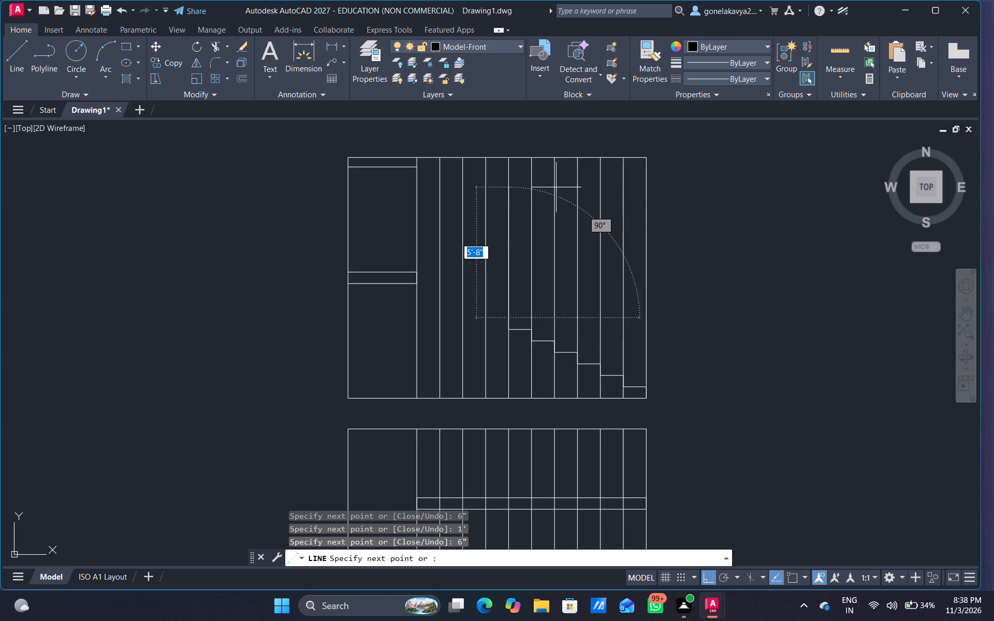
{"action": "type", "text": "1'"}
{"action": "key", "text": "Return"}
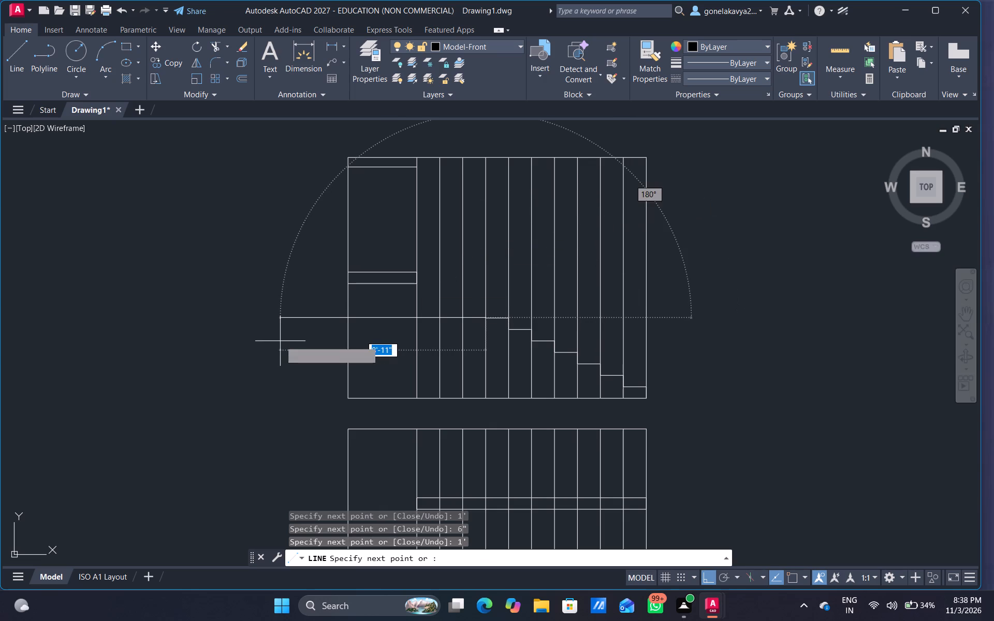
{"action": "type", "text": "6\""}
{"action": "key", "text": "Return"}
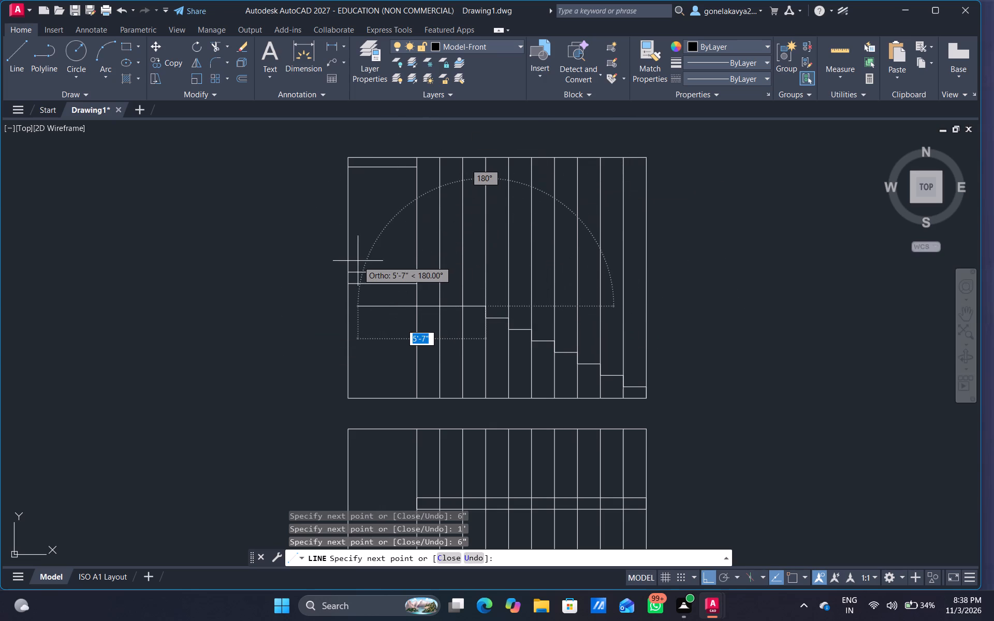
{"action": "type", "text": "1'"}
{"action": "key", "text": "Return"}
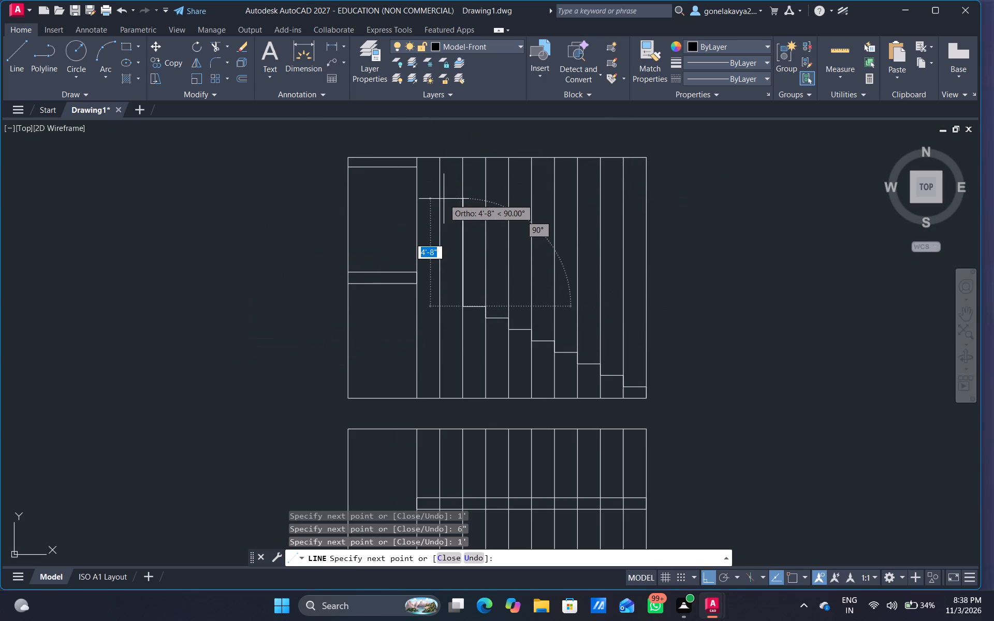
Add the ninth and tenth 6" risers north and 1' treads west, bringing the line to the landing's inner vertical line.
{"action": "type", "text": "6\""}
{"action": "key", "text": "Return"}
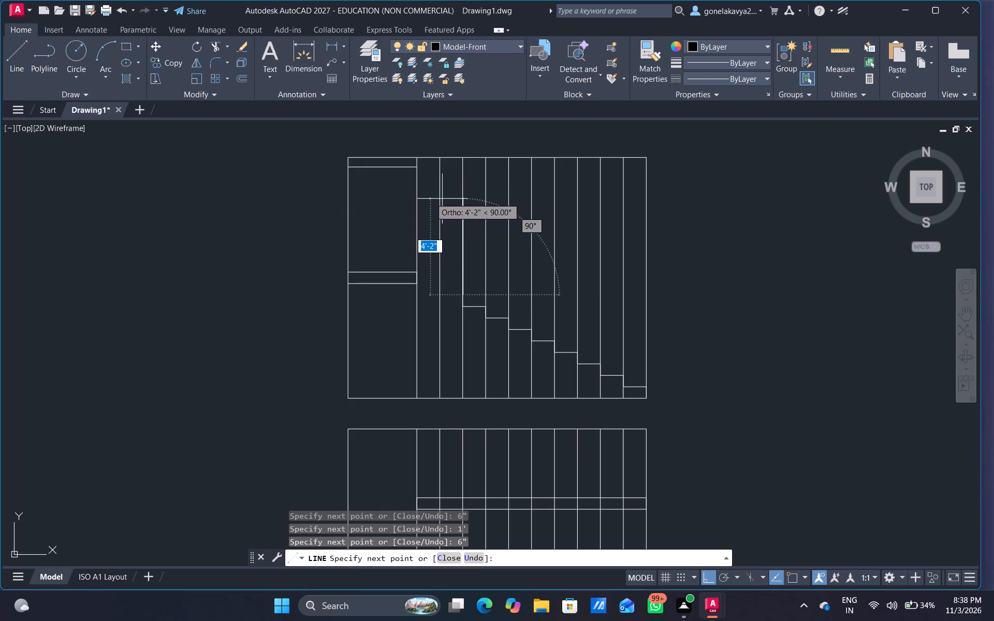
{"action": "type", "text": "1'"}
{"action": "key", "text": "Return"}
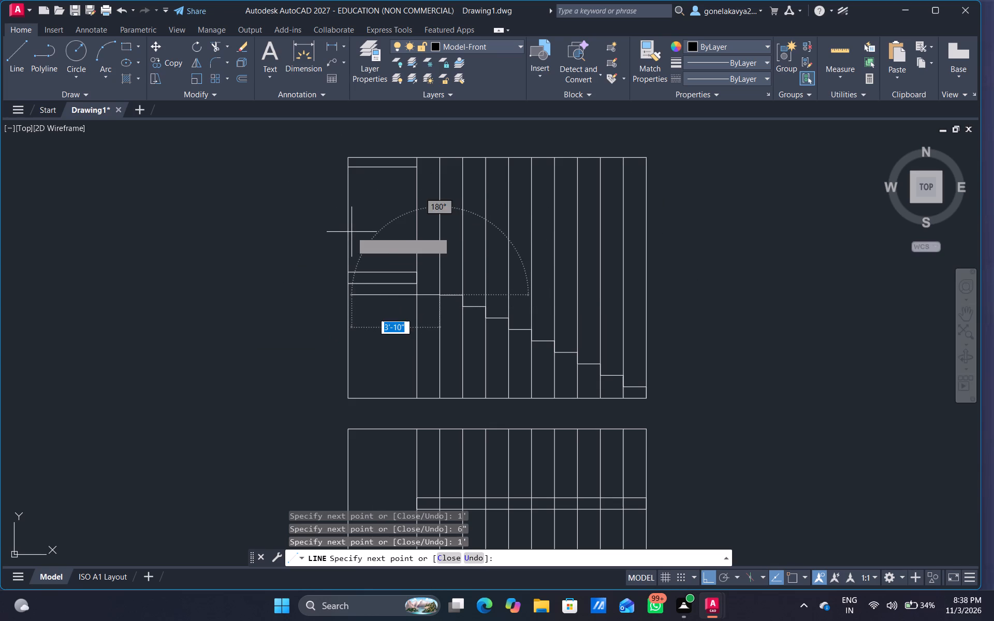
{"action": "type", "text": "6\""}
{"action": "key", "text": "Return"}
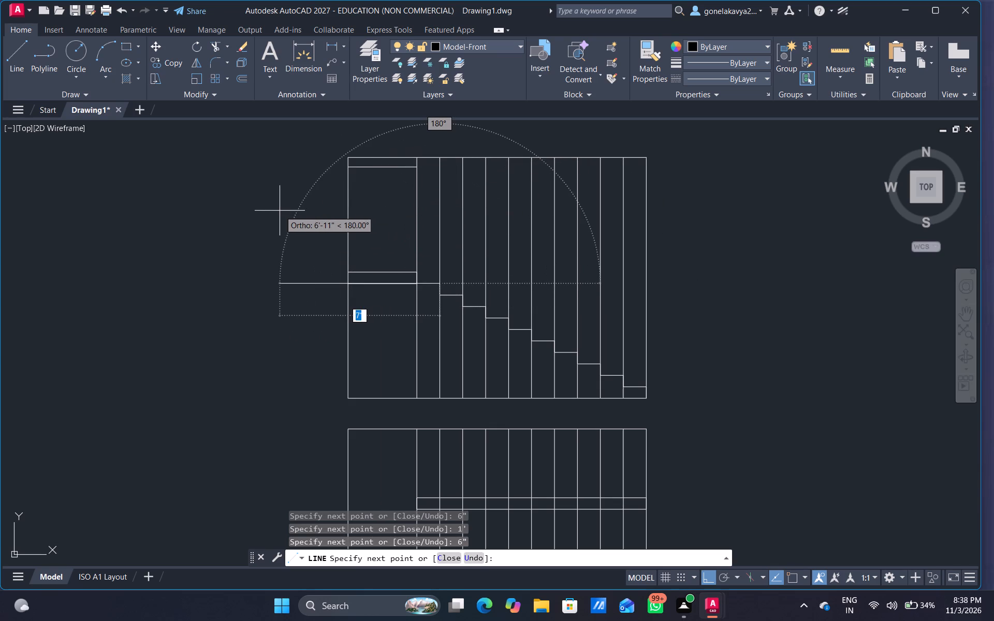
{"action": "type", "text": "1'"}
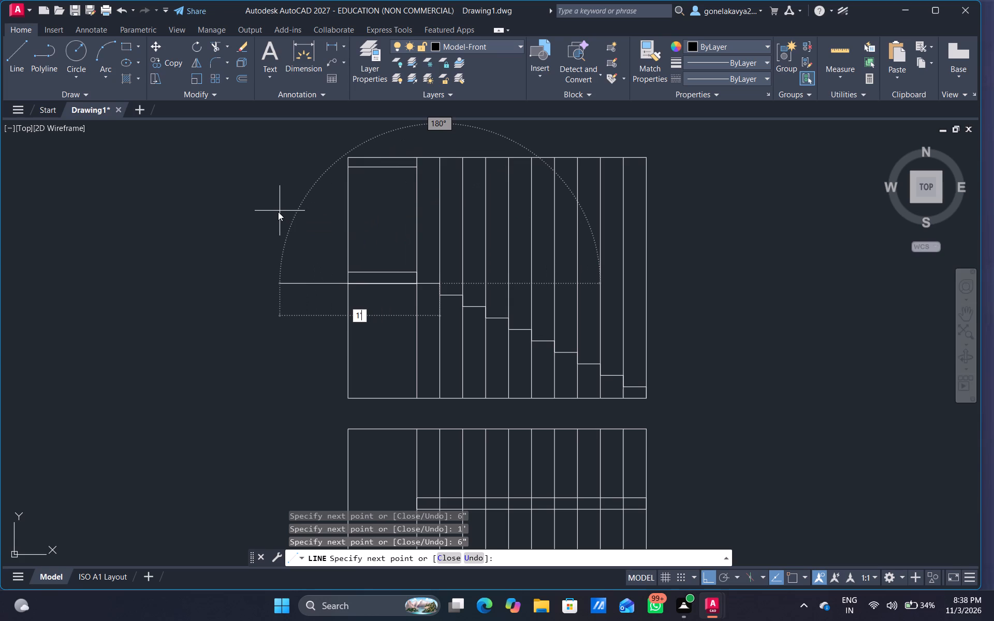
{"action": "key", "text": "Return"}
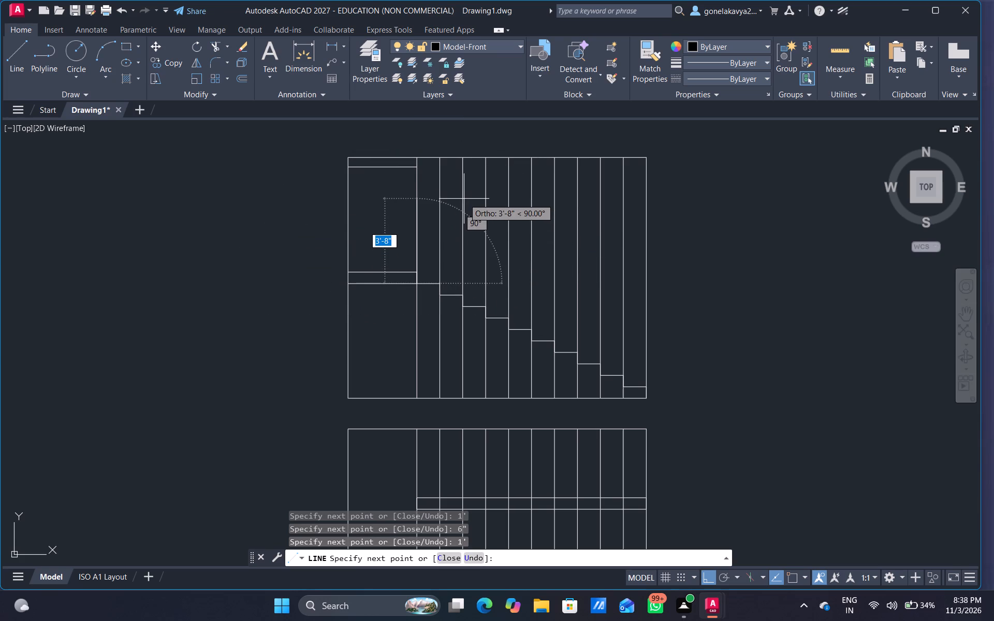
Turn the stepped line back at the landing with a 6" riser north and a 1' tread east.
{"action": "type", "text": "6\""}
{"action": "key", "text": "Return"}
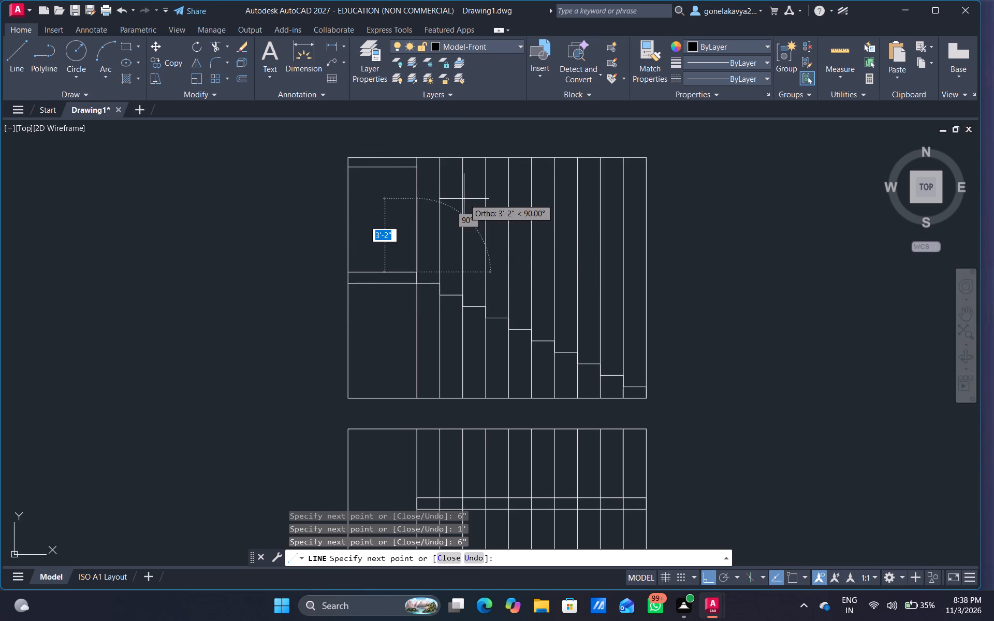
{"action": "type", "text": "1'"}
{"action": "key", "text": "Return"}
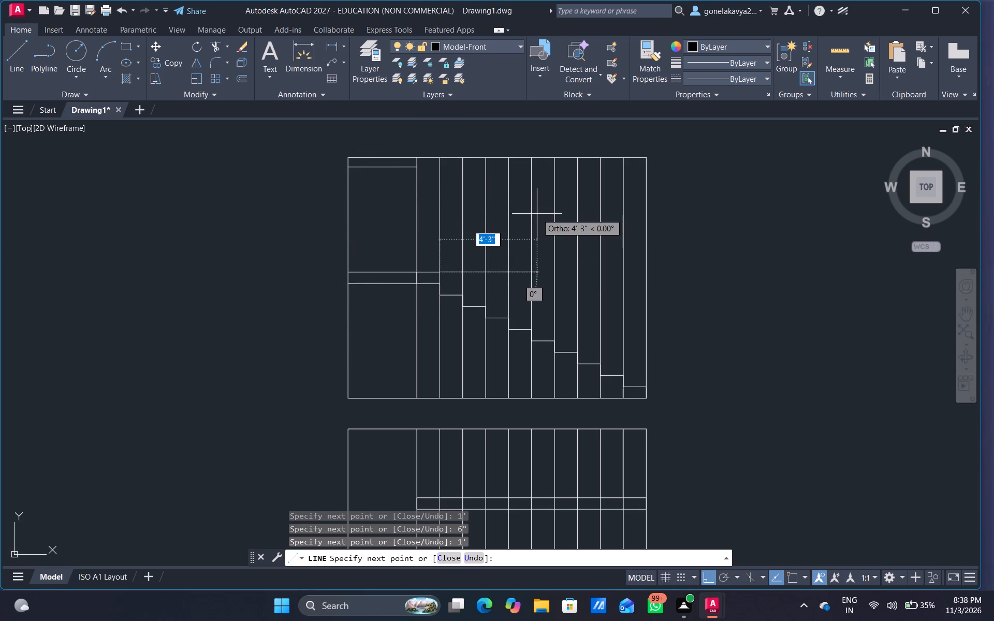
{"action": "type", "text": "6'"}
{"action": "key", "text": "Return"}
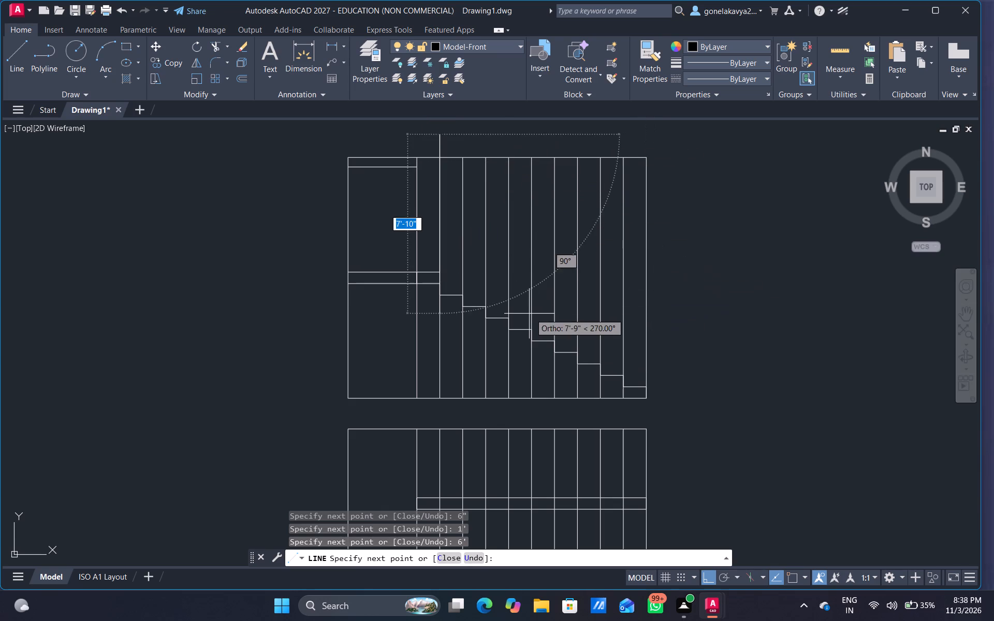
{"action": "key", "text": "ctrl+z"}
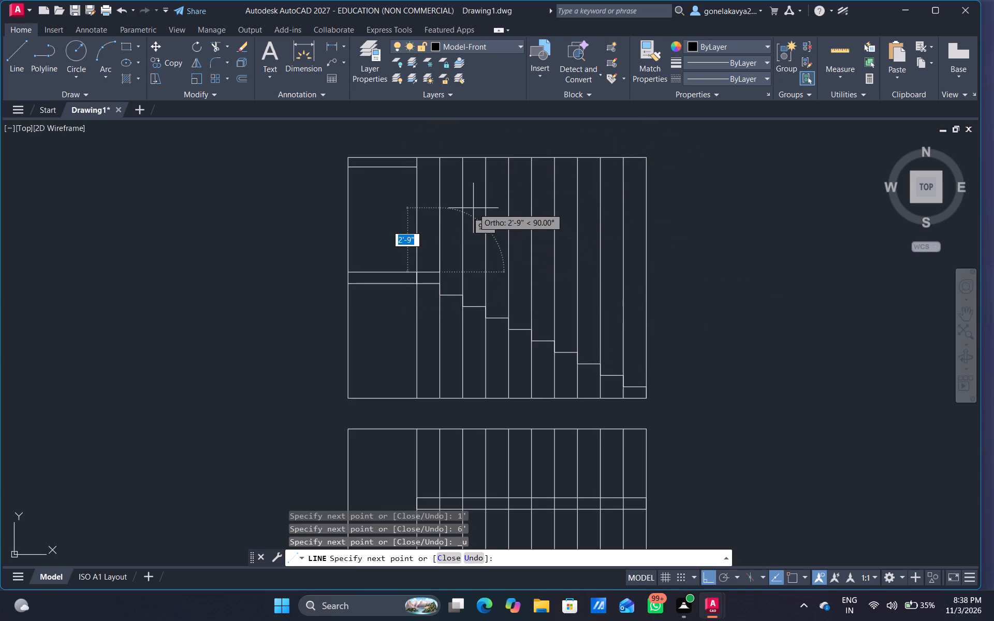
Continue the returning upper flight with a 6" riser north and a second 1' tread east.
{"action": "key", "text": "6"}
{"action": "key", "text": "shift+quotedbl"}
{"action": "key", "text": "Return"}
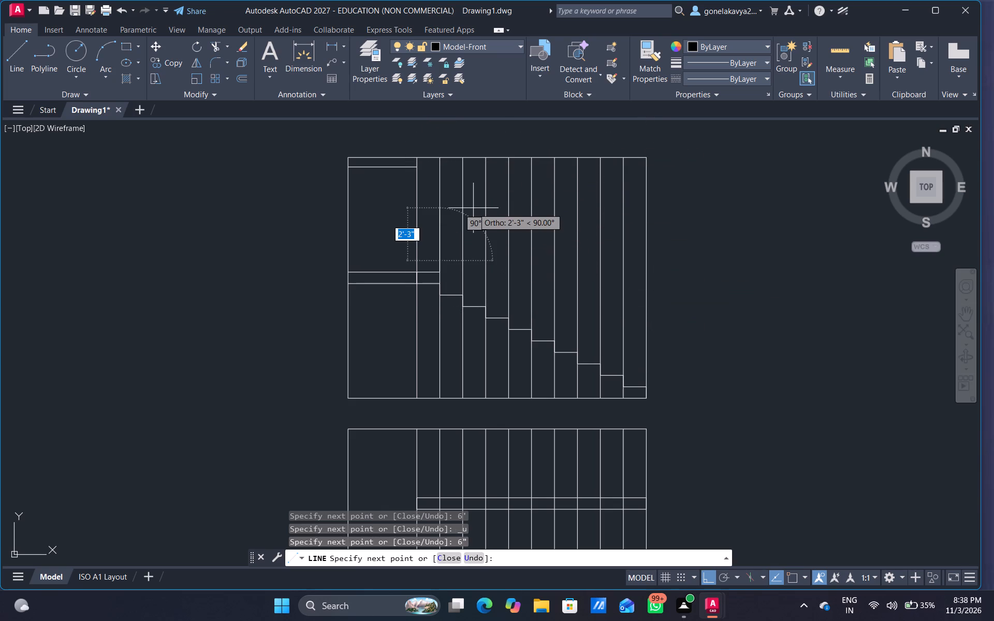
{"action": "type", "text": "1'"}
{"action": "key", "text": "Return"}
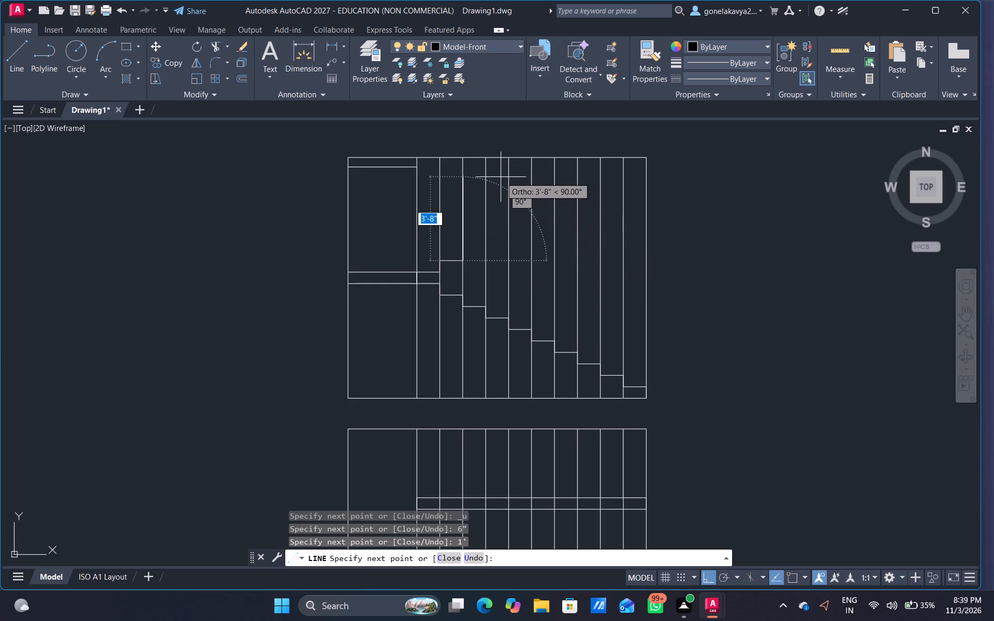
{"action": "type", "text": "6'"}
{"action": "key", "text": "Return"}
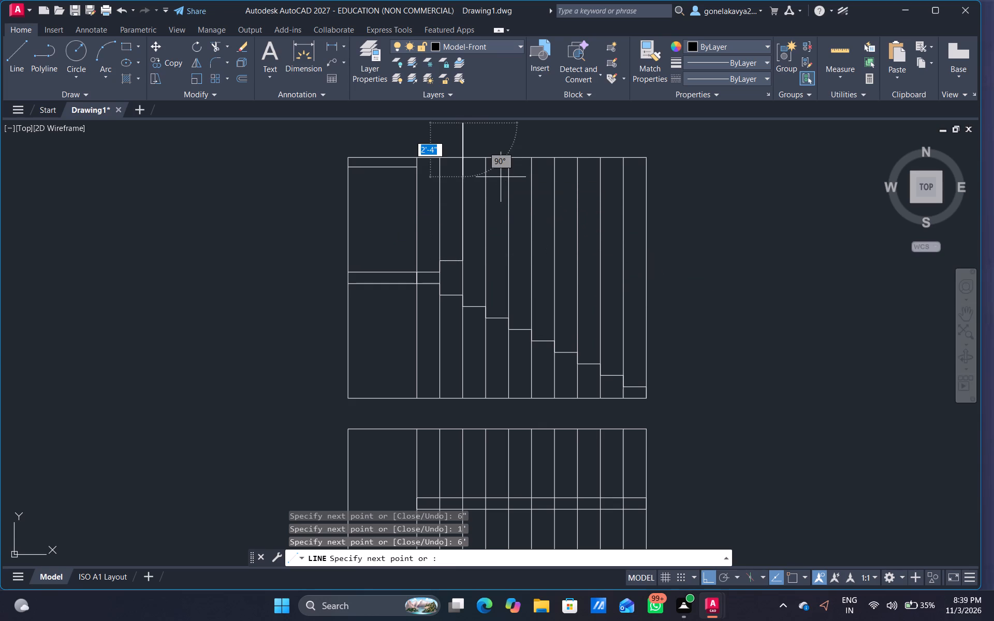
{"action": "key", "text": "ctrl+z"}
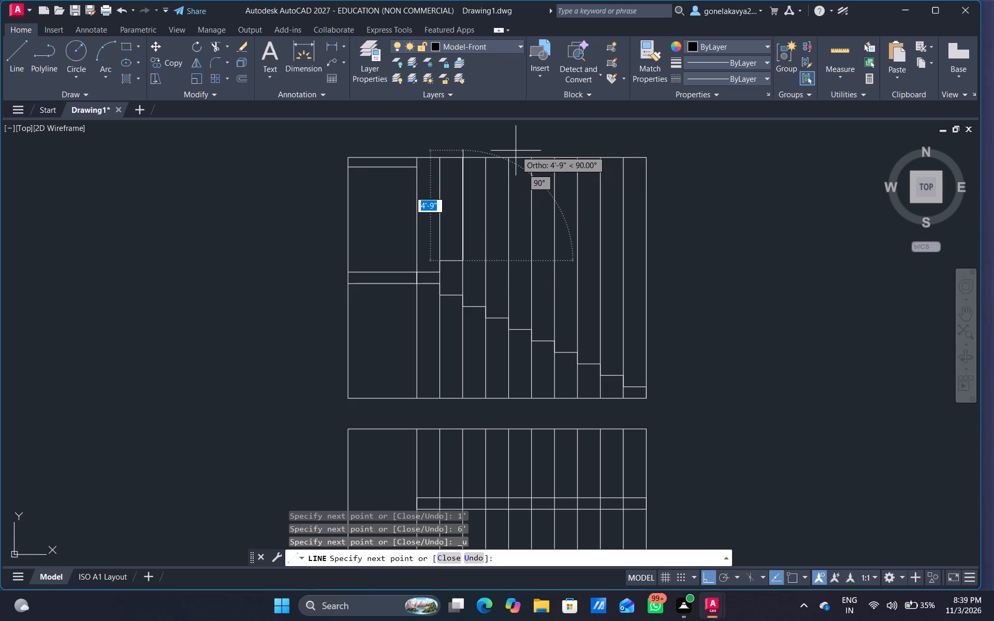
Add the upper flight's third and fourth steps, each a 6" riser north and a 1' tread east.
{"action": "type", "text": "6\""}
{"action": "key", "text": "Return"}
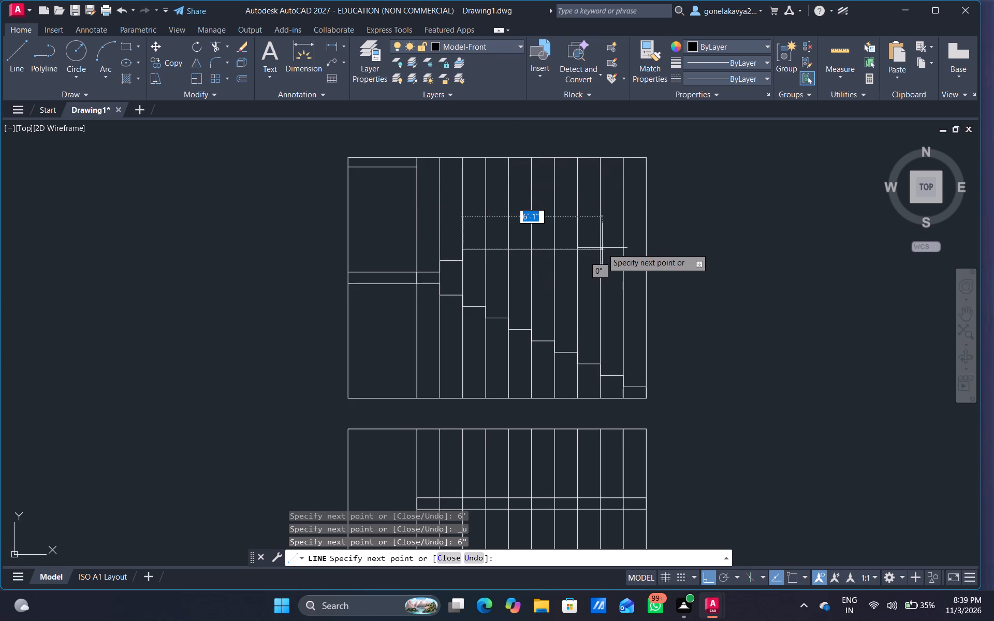
{"action": "type", "text": "1'"}
{"action": "key", "text": "Return"}
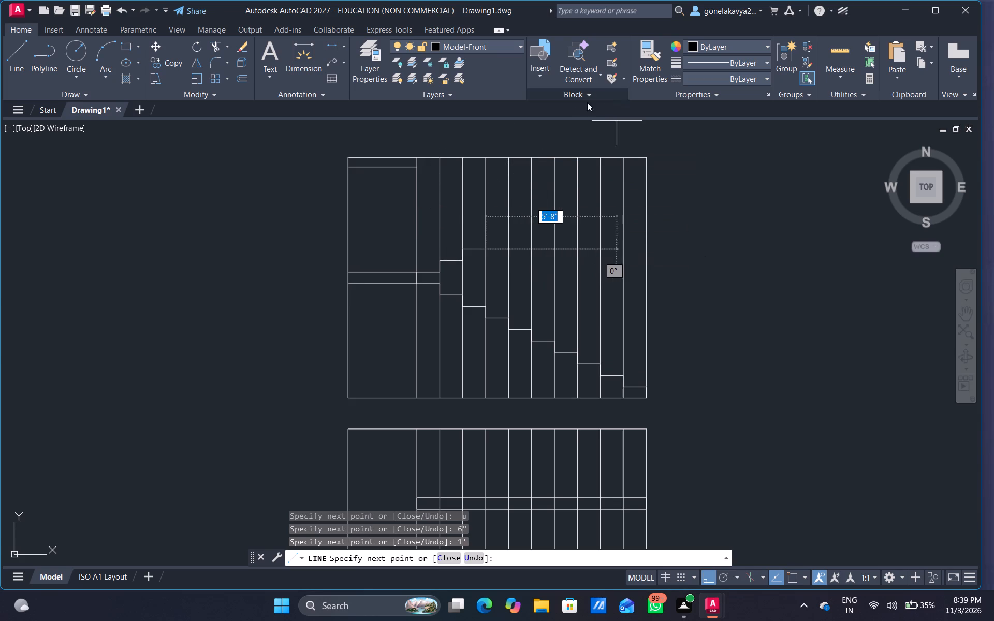
{"action": "key", "text": "6"}
{"action": "key", "text": "shift+quotedbl"}
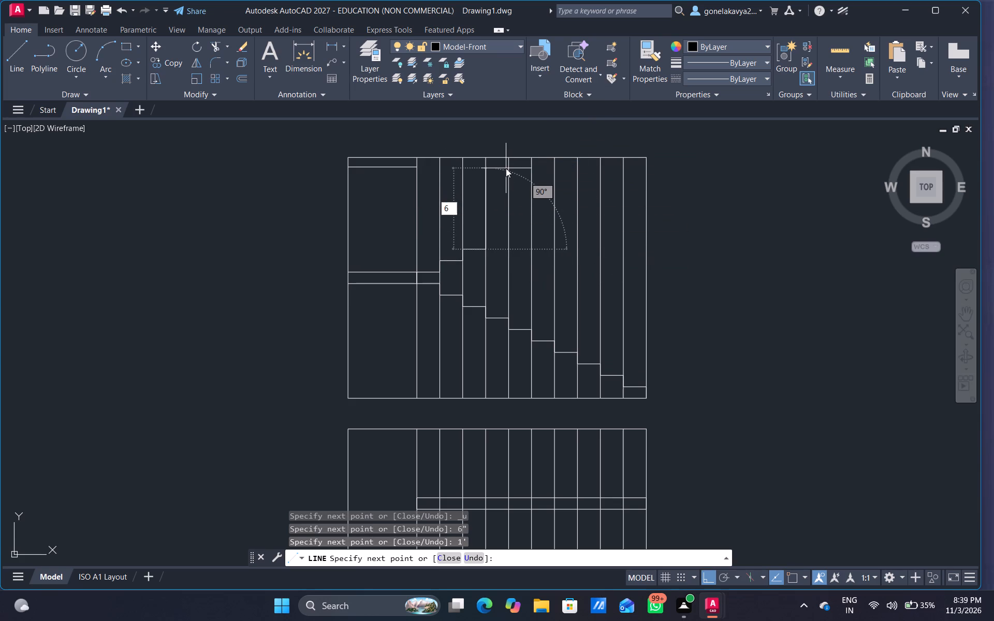
{"action": "key", "text": "Return"}
{"action": "type", "text": "1'"}
{"action": "key", "text": "Return"}
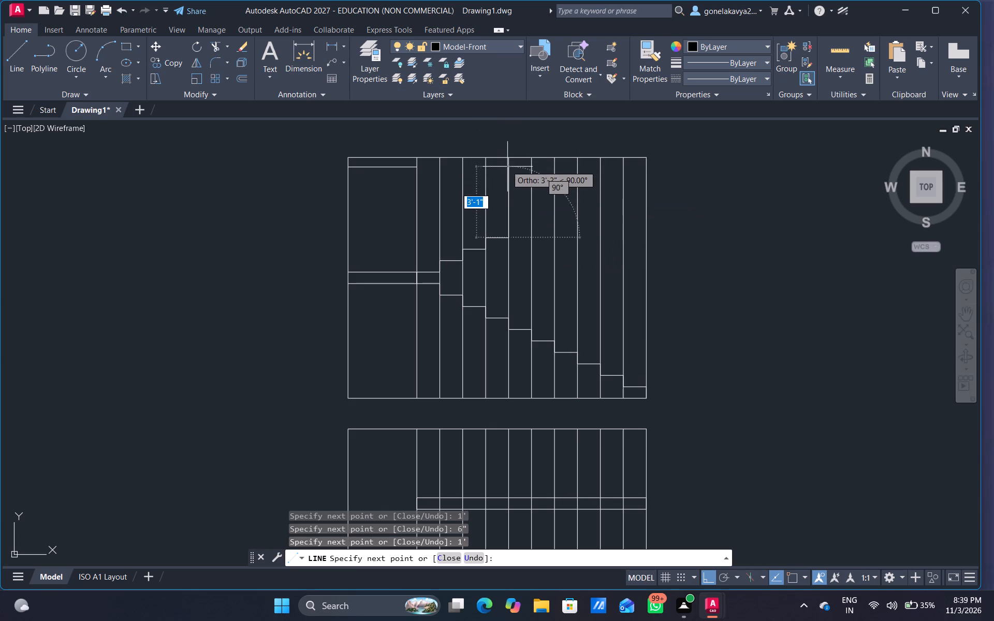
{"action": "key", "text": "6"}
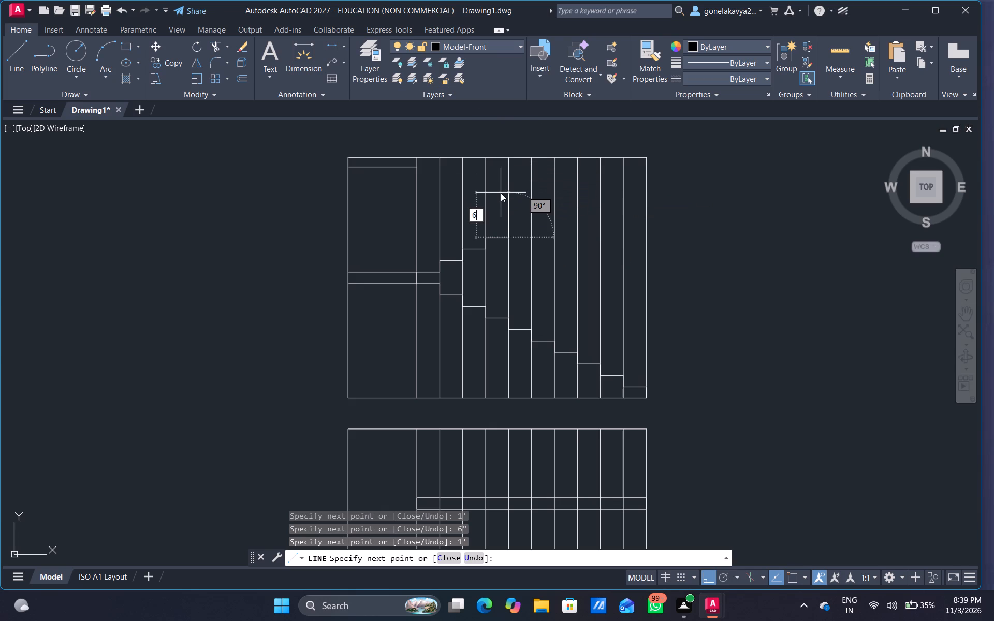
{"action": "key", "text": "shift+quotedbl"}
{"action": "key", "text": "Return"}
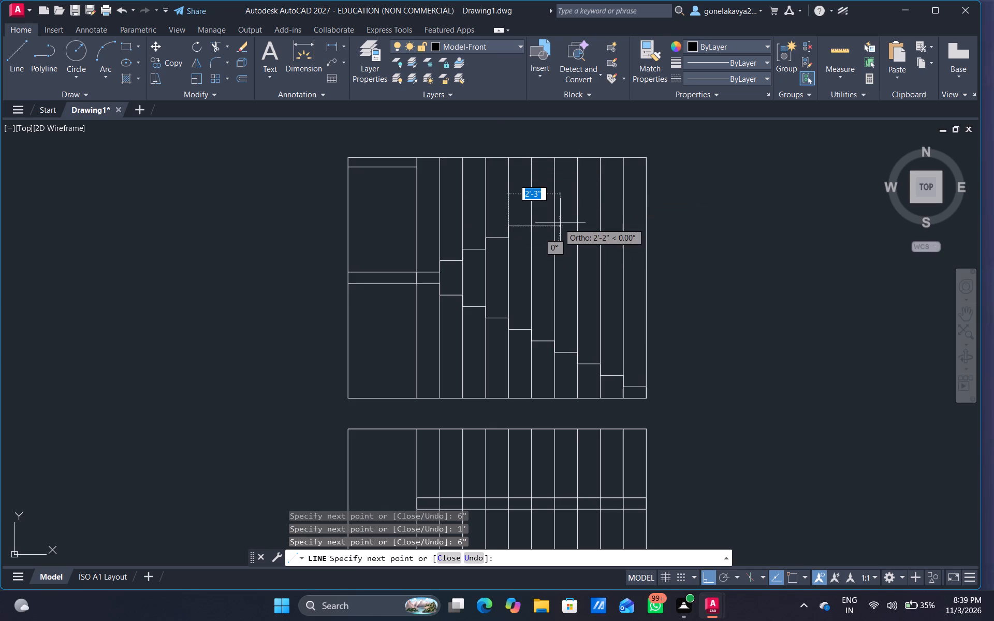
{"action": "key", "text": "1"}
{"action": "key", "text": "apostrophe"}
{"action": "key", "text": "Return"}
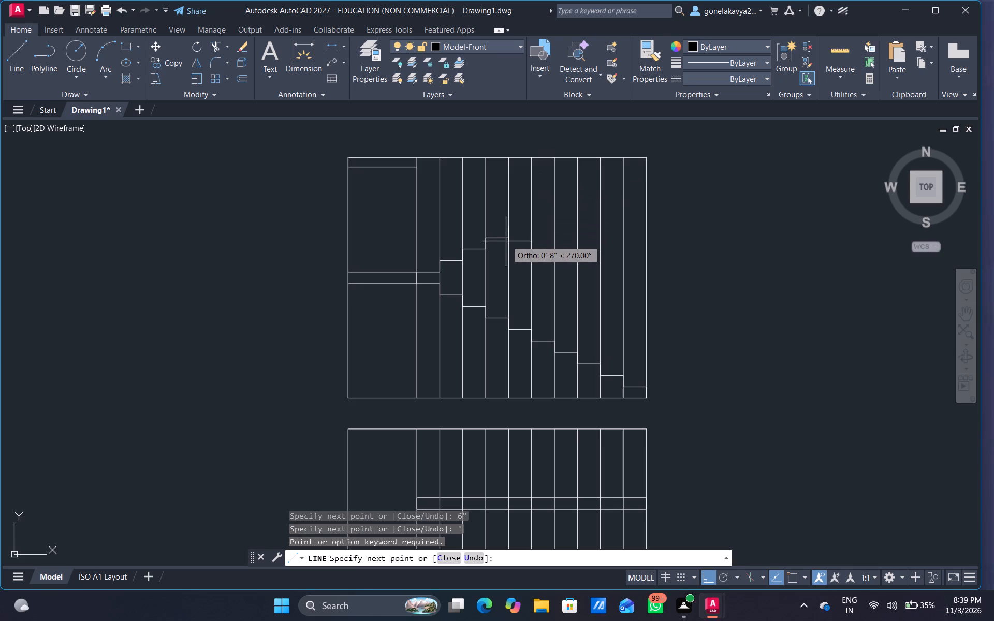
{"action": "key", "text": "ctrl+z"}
Add the upper flight's fifth step with a 6" riser north and a 1' tread east.
{"action": "scroll", "coordinate": [515, 242], "scroll_direction": "up", "scroll_amount": 4}
{"action": "middle_click_drag", "start_coordinate": [509, 147], "coordinate": [509, 262]}
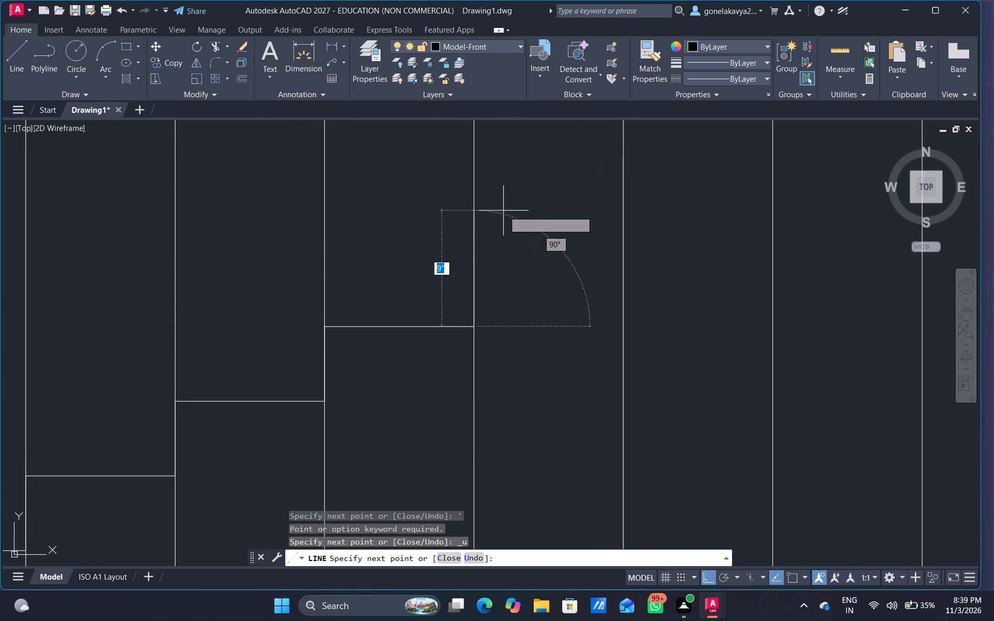
{"action": "type", "text": "6\""}
{"action": "key", "text": "Return"}
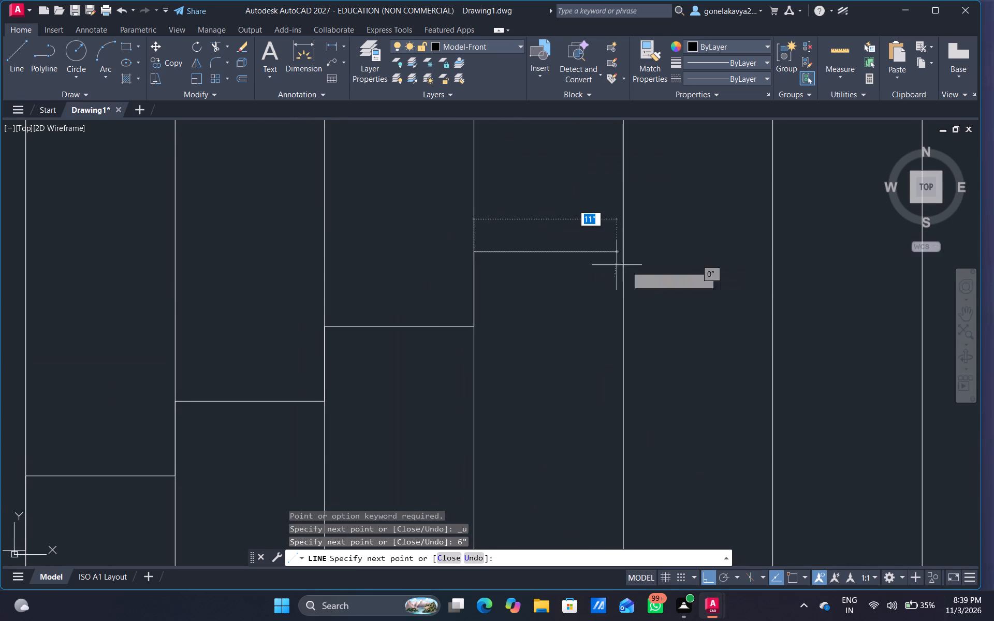
{"action": "type", "text": "1'"}
{"action": "key", "text": "Return"}
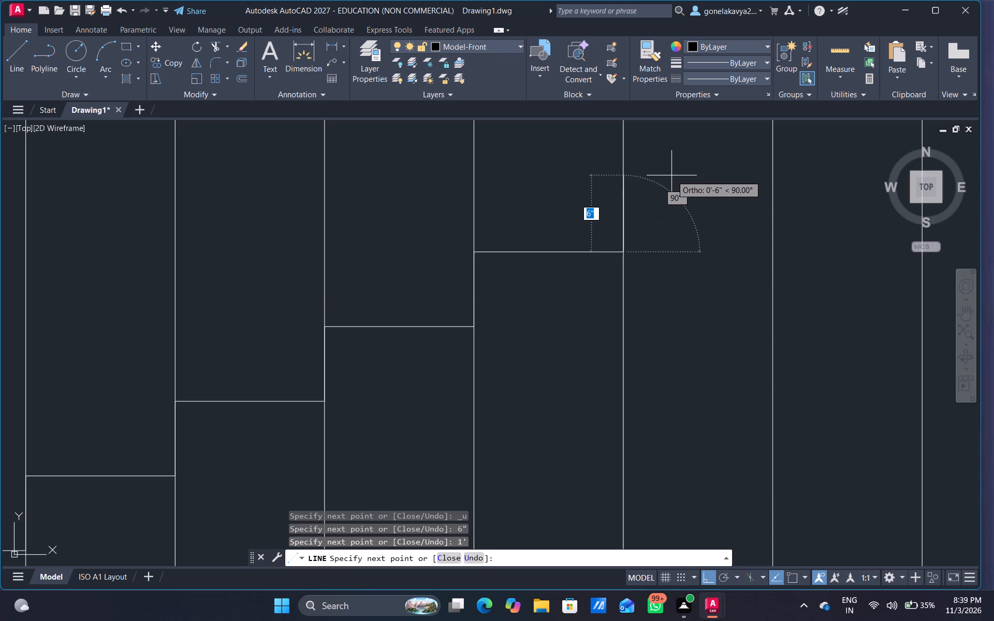
Add the upper flight's sixth and seventh steps, each a 6" riser north and a 1' tread east.
{"action": "scroll", "coordinate": [671, 175], "scroll_direction": "down", "scroll_amount": 2}
{"action": "middle_click_drag", "start_coordinate": [668, 184], "coordinate": [589, 335]}
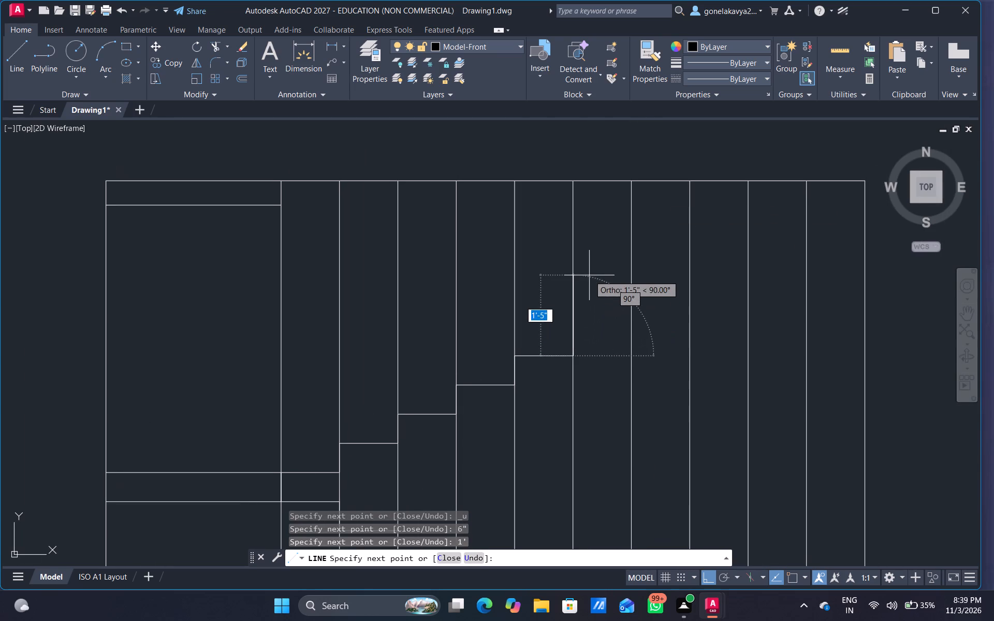
{"action": "type", "text": "6\""}
{"action": "key", "text": "Return"}
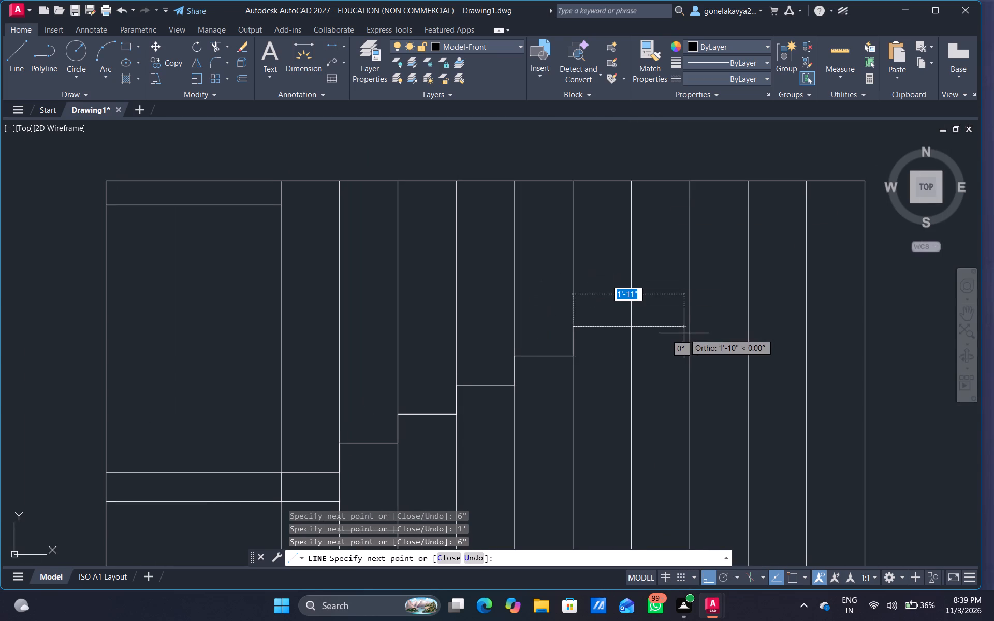
{"action": "type", "text": "1'"}
{"action": "key", "text": "Return"}
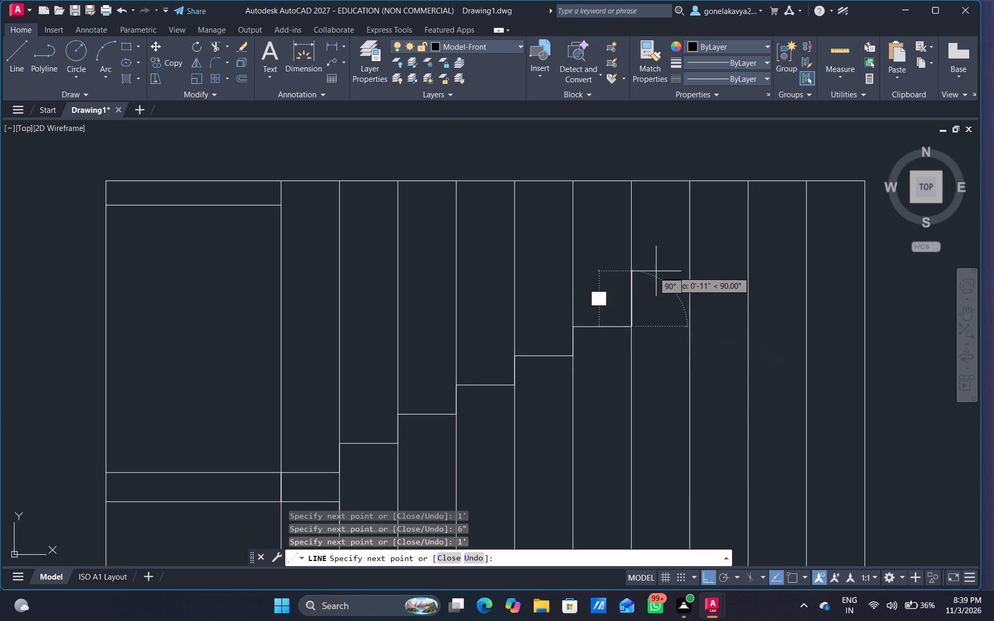
{"action": "type", "text": "6\""}
{"action": "key", "text": "Return"}
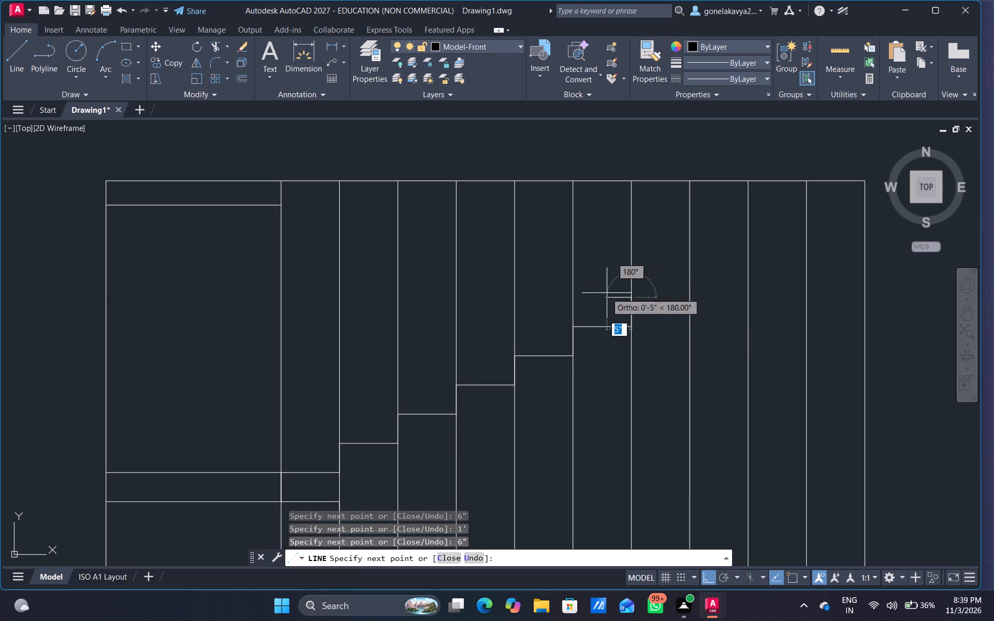
{"action": "type", "text": "1'"}
{"action": "key", "text": "Return"}
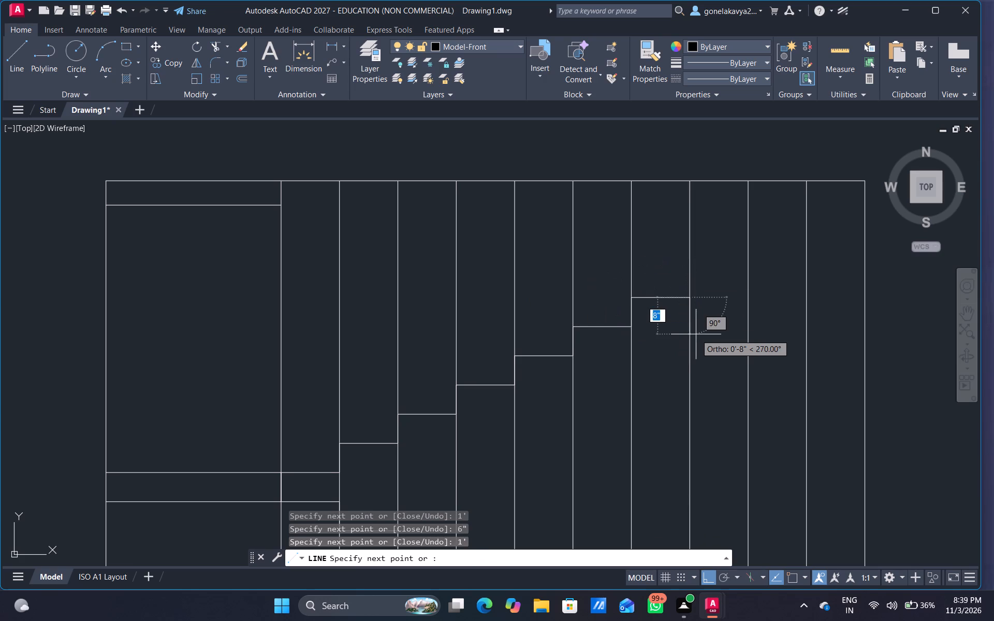
Add the upper flight's eighth and ninth steps, each a 6" riser north and a 1' tread east.
{"action": "type", "text": "6\""}
{"action": "key", "text": "Return"}
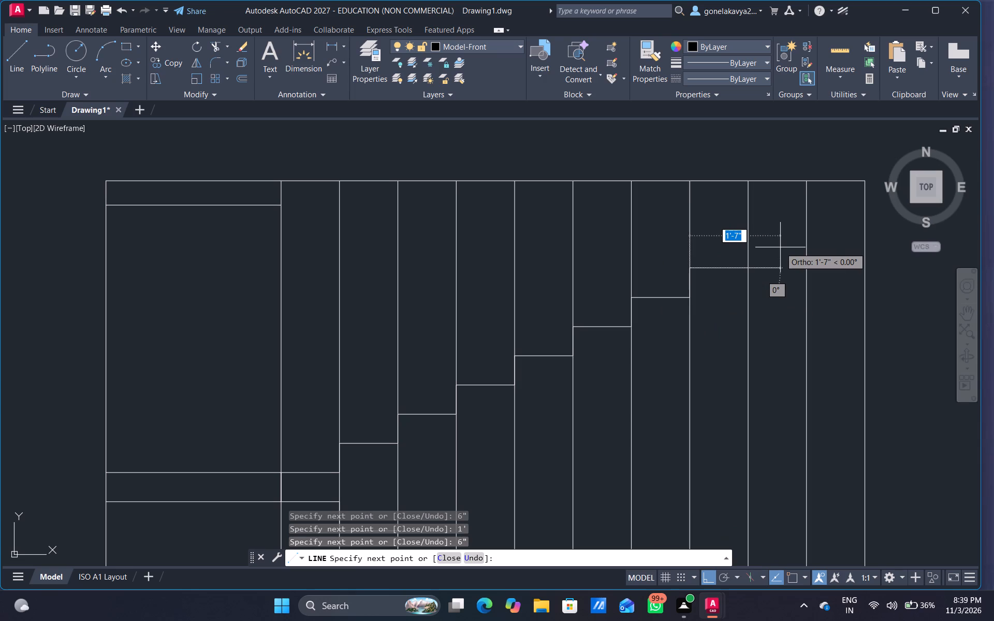
{"action": "key", "text": "1"}
{"action": "key", "text": "apostrophe"}
{"action": "key", "text": "Return"}
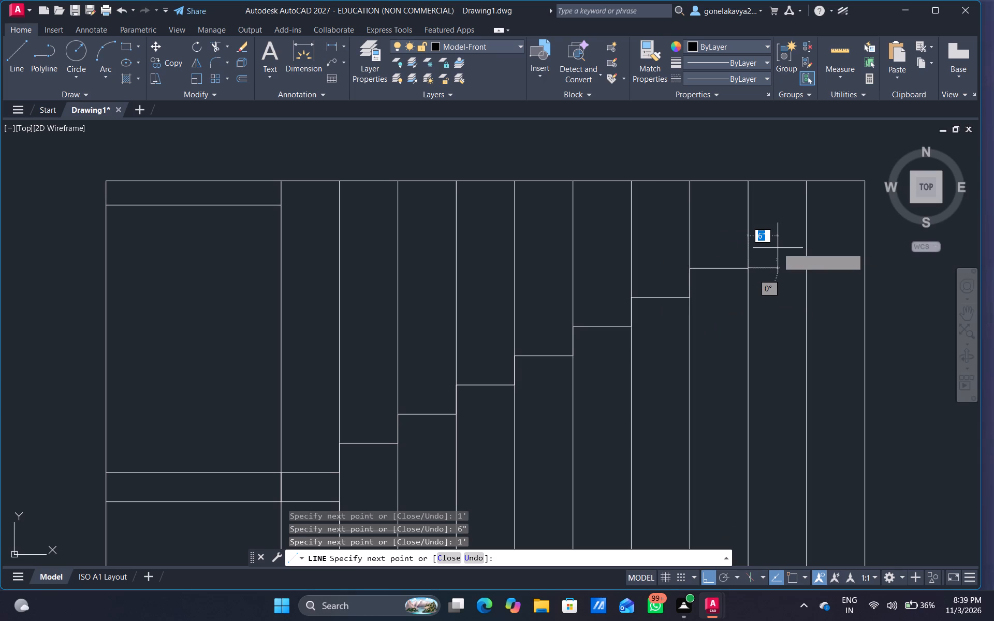
{"action": "type", "text": "6\""}
{"action": "key", "text": "Return"}
{"action": "type", "text": "1'"}
{"action": "key", "text": "Return"}
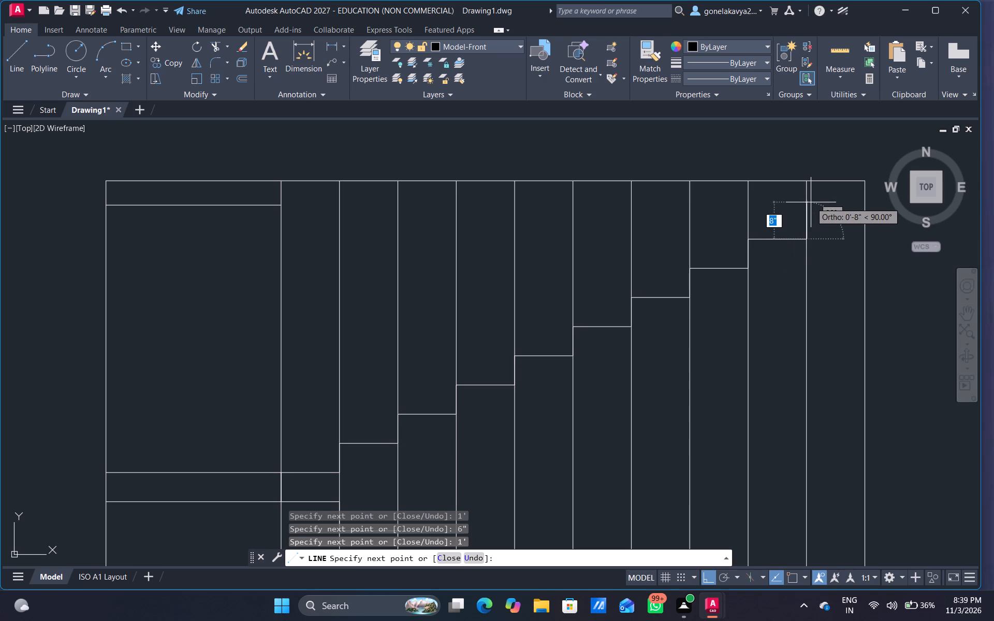
Continue the upper flight's stepped line with the tenth step's 6" riser north.
{"action": "type", "text": "6\""}
{"action": "key", "text": "Return"}
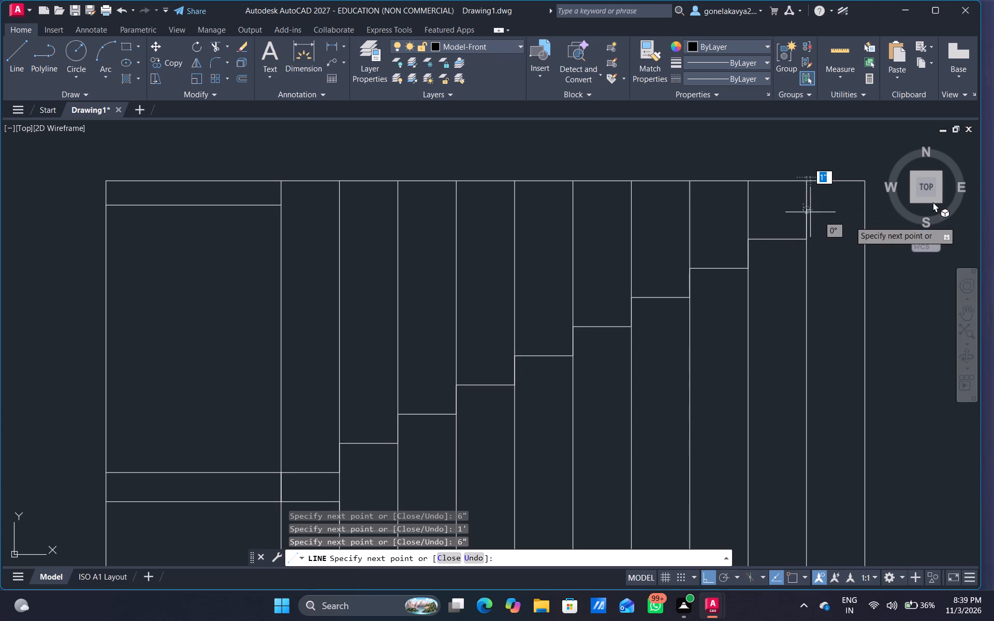
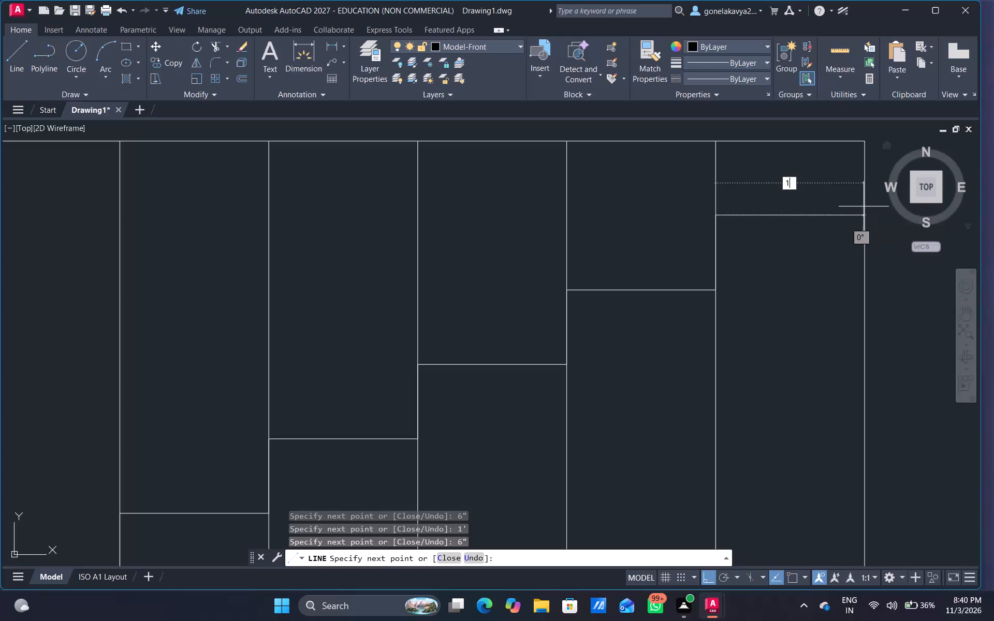
Finish the upper flight's stepped line with the last 1' tread east and a closing 6" riser north to the top edge.
{"action": "key", "text": "Return"}
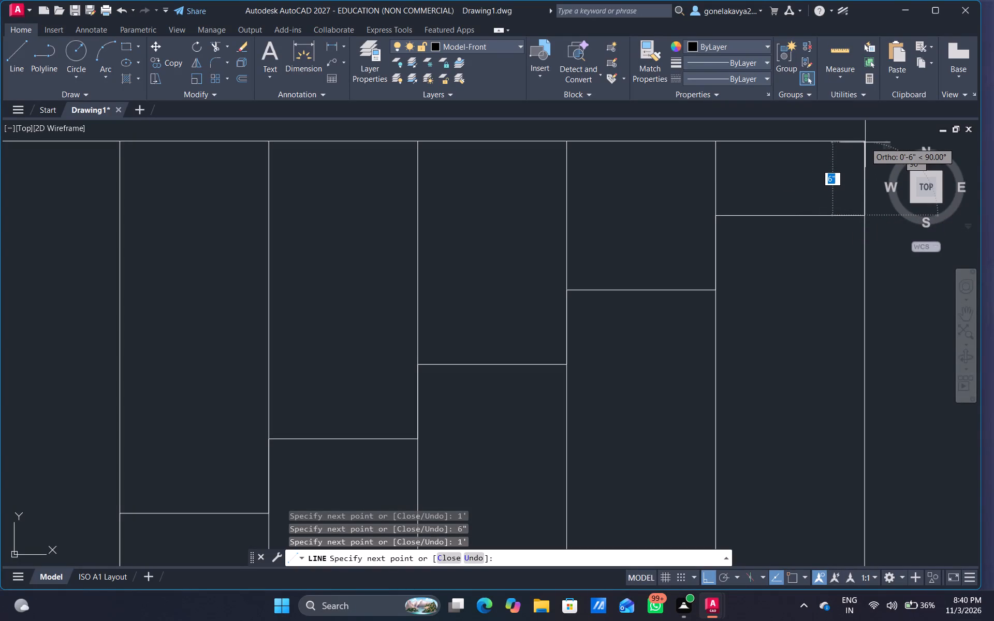
{"action": "type", "text": "6\""}
{"action": "key", "text": "Return"}
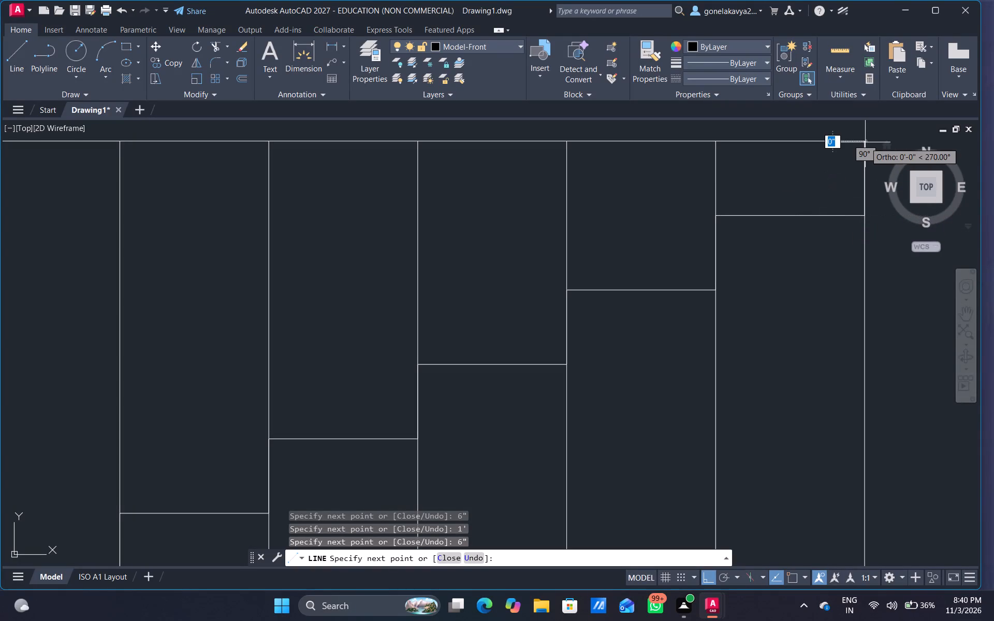
{"action": "key", "text": "Escape"}
Trim the vertical projection lines out of the open area between the upper and lower flights' stepped profiles.
{"action": "scroll", "coordinate": [865, 142], "scroll_direction": "down", "scroll_amount": 3}
{"action": "scroll", "coordinate": [843, 228], "scroll_direction": "down", "scroll_amount": 1}
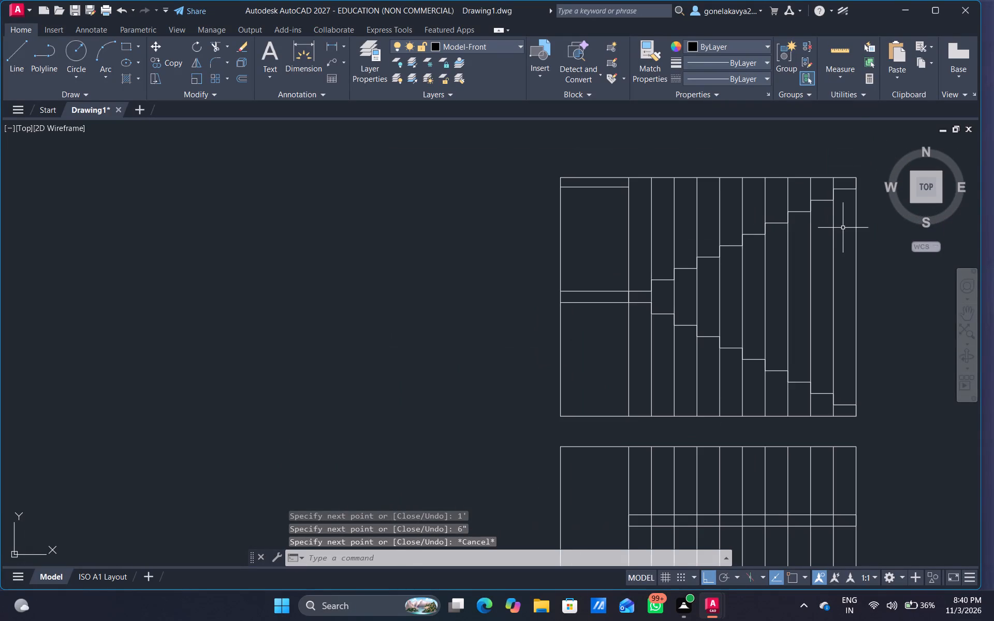
{"action": "middle_click_drag", "start_coordinate": [844, 228], "coordinate": [785, 223]}
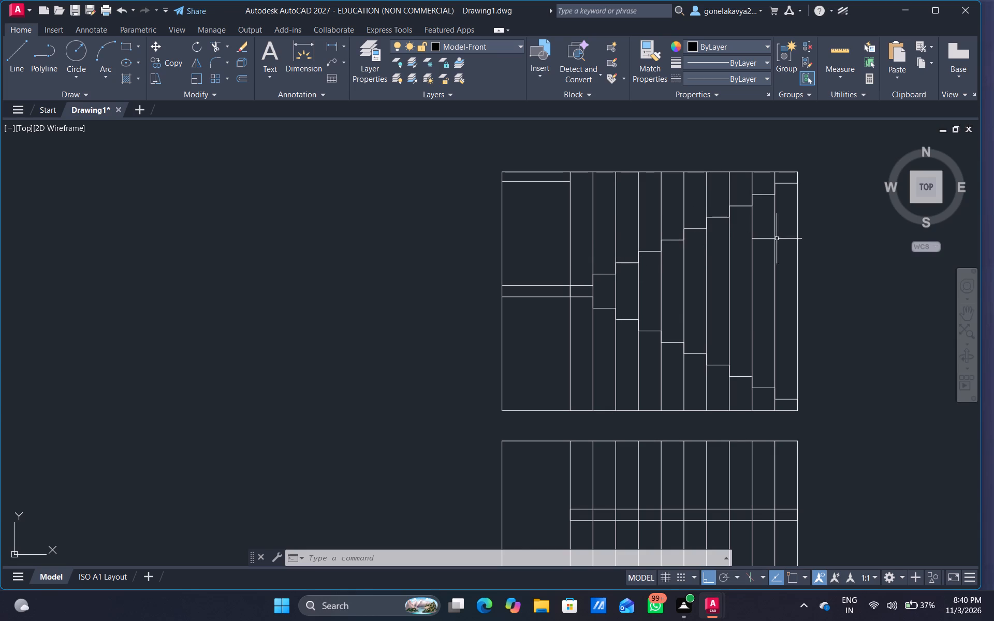
{"action": "scroll", "coordinate": [788, 204], "scroll_direction": "up", "scroll_amount": 2}
{"action": "middle_click_drag", "start_coordinate": [791, 203], "coordinate": [767, 288]}
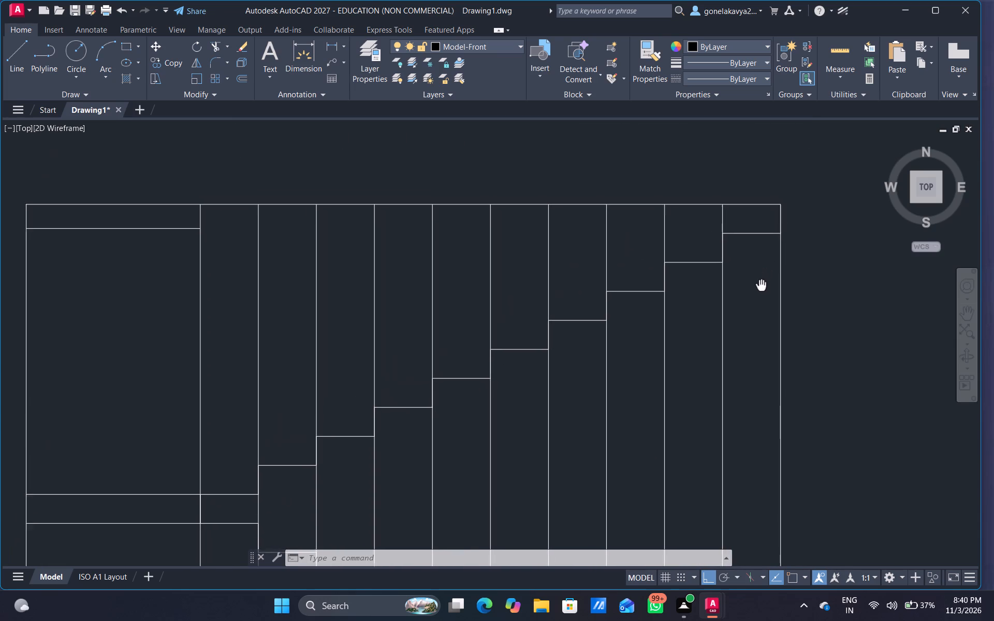
{"action": "middle_click_drag", "start_coordinate": [767, 288], "coordinate": [828, 280]}
{"action": "scroll", "coordinate": [828, 280], "scroll_direction": "down", "scroll_amount": 2}
{"action": "middle_click_drag", "start_coordinate": [818, 286], "coordinate": [809, 240]}
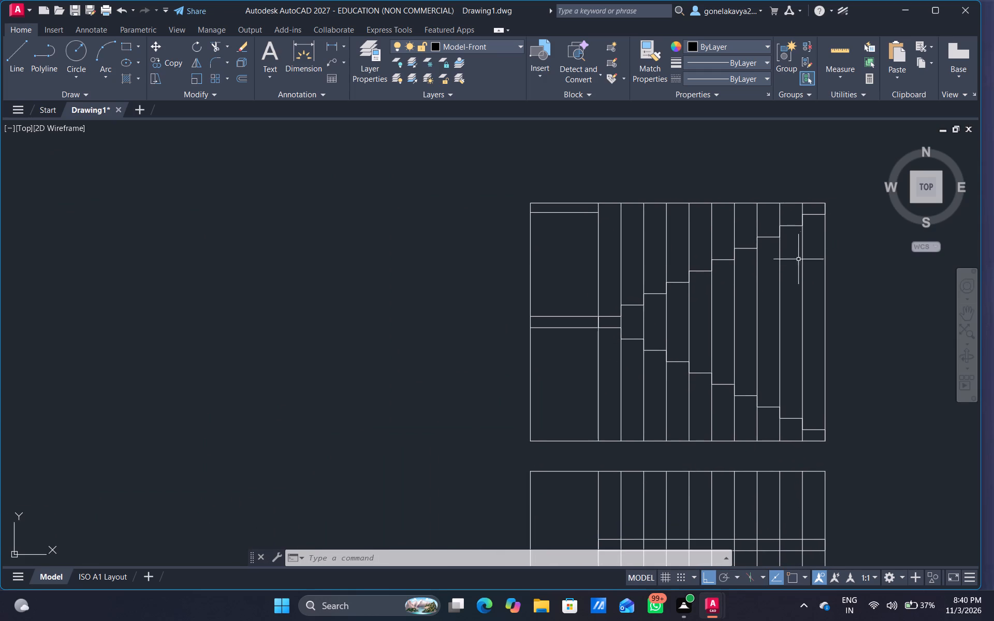
{"action": "key", "text": "Escape"}
{"action": "key", "text": "t"}
{"action": "key", "text": "r"}
{"action": "key", "text": "space"}
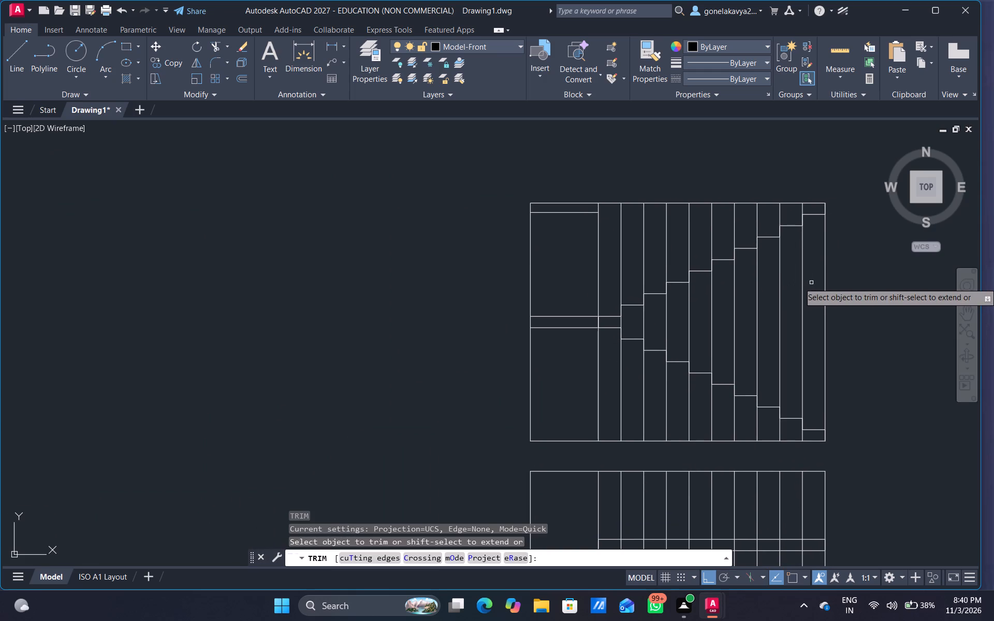
{"action": "left_click_drag", "start_coordinate": [811, 283], "coordinate": [801, 283]}
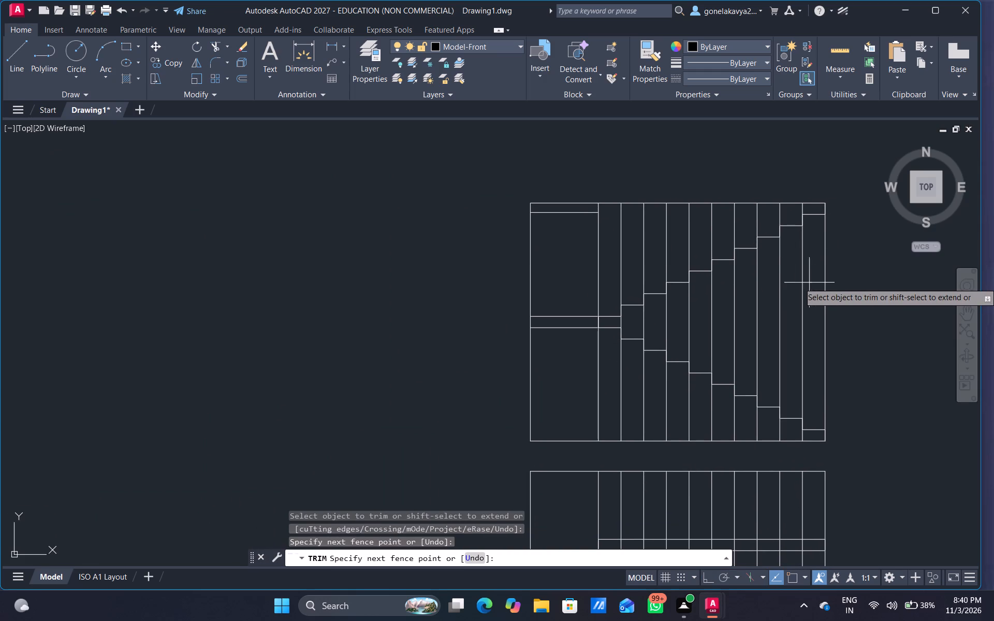
{"action": "left_click_drag", "start_coordinate": [801, 283], "coordinate": [648, 317]}
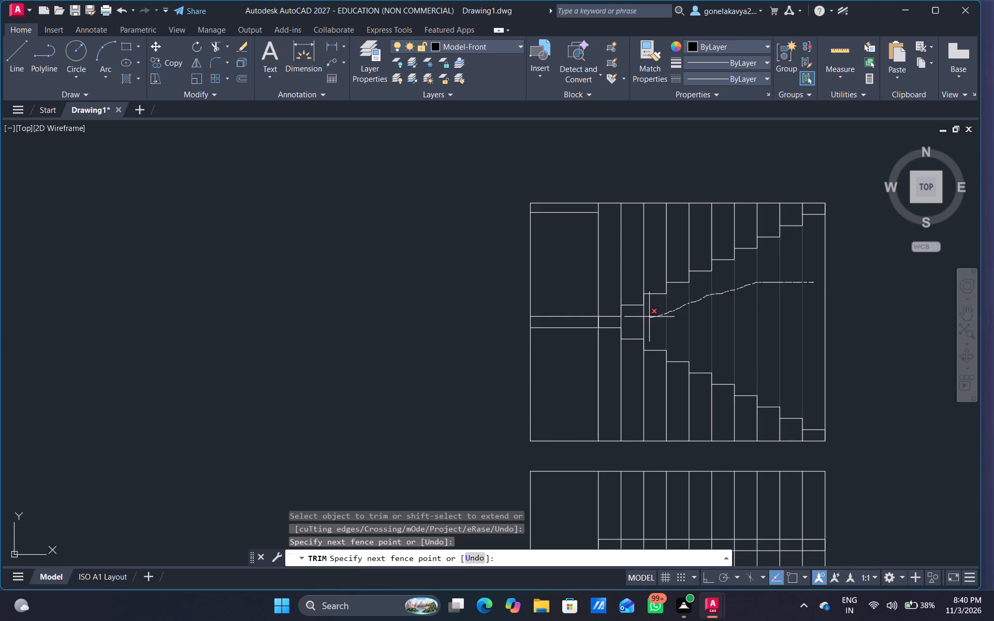
{"action": "left_click_drag", "start_coordinate": [648, 317], "coordinate": [634, 321]}
Trim the short vertical segment between the landing's two horizontal lines at their east end, where the flights start.
{"action": "middle_click_drag", "start_coordinate": [677, 324], "coordinate": [671, 317]}
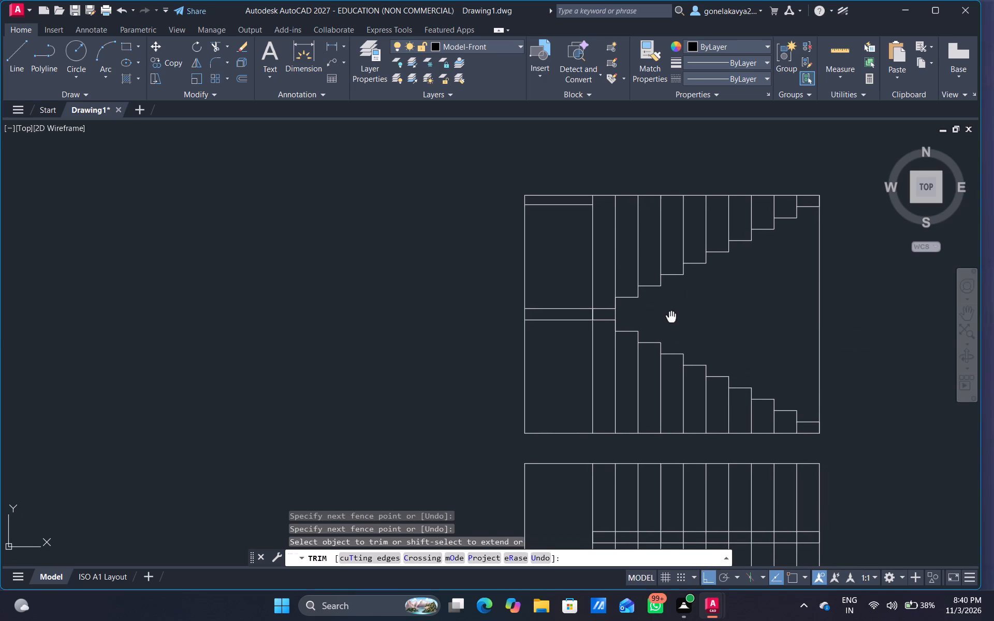
{"action": "middle_click_drag", "start_coordinate": [671, 317], "coordinate": [673, 318]}
{"action": "scroll", "coordinate": [633, 318], "scroll_direction": "up", "scroll_amount": 3}
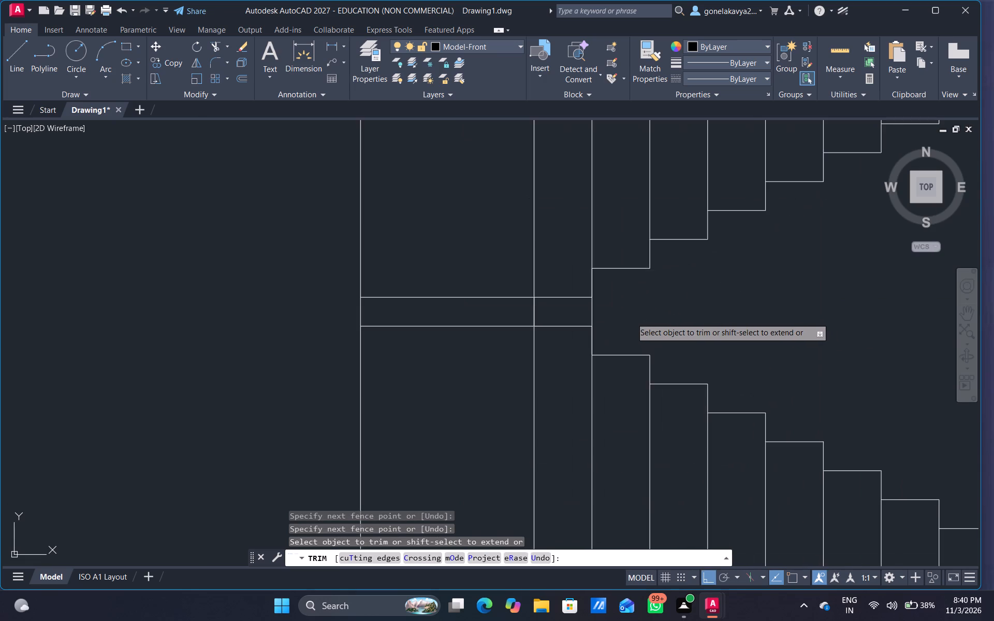
{"action": "left_click_drag", "start_coordinate": [574, 297], "coordinate": [536, 304]}
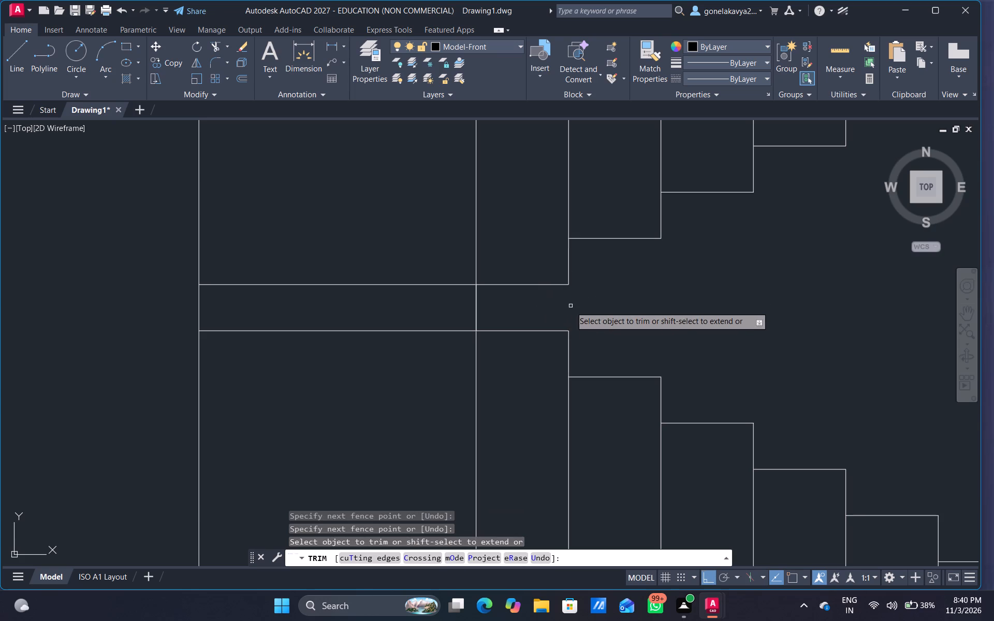
{"action": "scroll", "coordinate": [577, 312], "scroll_direction": "down", "scroll_amount": 1}
{"action": "middle_click_drag", "start_coordinate": [587, 310], "coordinate": [572, 299]}
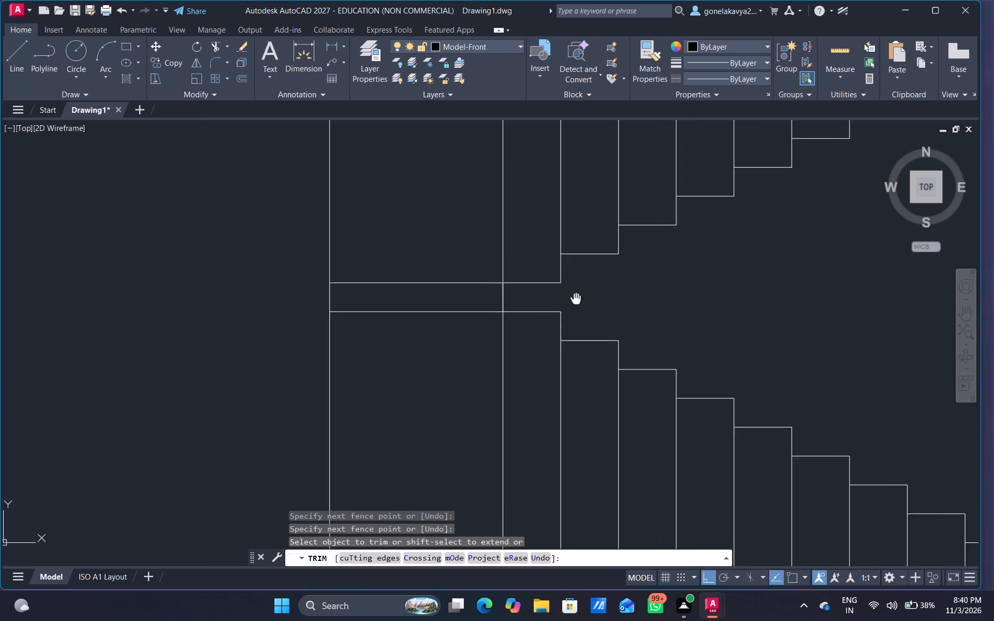
{"action": "middle_click_drag", "start_coordinate": [572, 299], "coordinate": [530, 313]}
{"action": "key", "text": "Escape"}
With ortho off, draw a sloped line about 13'-10" long at about 26° from the landing's vertical line, along the upper flight's lower corners, past the east edge.
{"action": "key", "text": "l"}
{"action": "key", "text": "Return"}
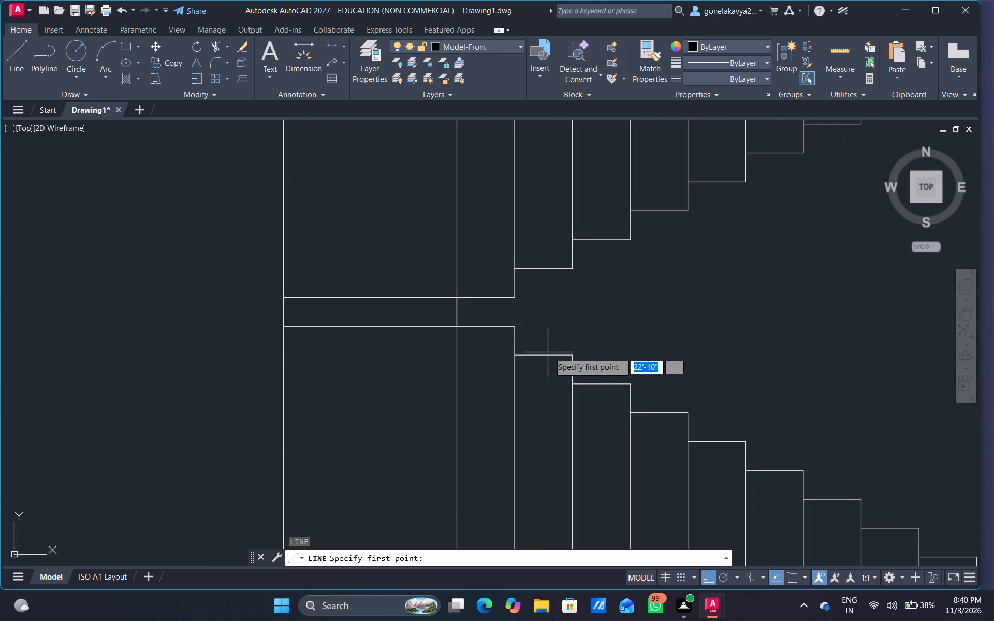
{"action": "scroll", "coordinate": [505, 324], "scroll_direction": "up", "scroll_amount": 3}
{"action": "middle_click_drag", "start_coordinate": [487, 290], "coordinate": [449, 369]}
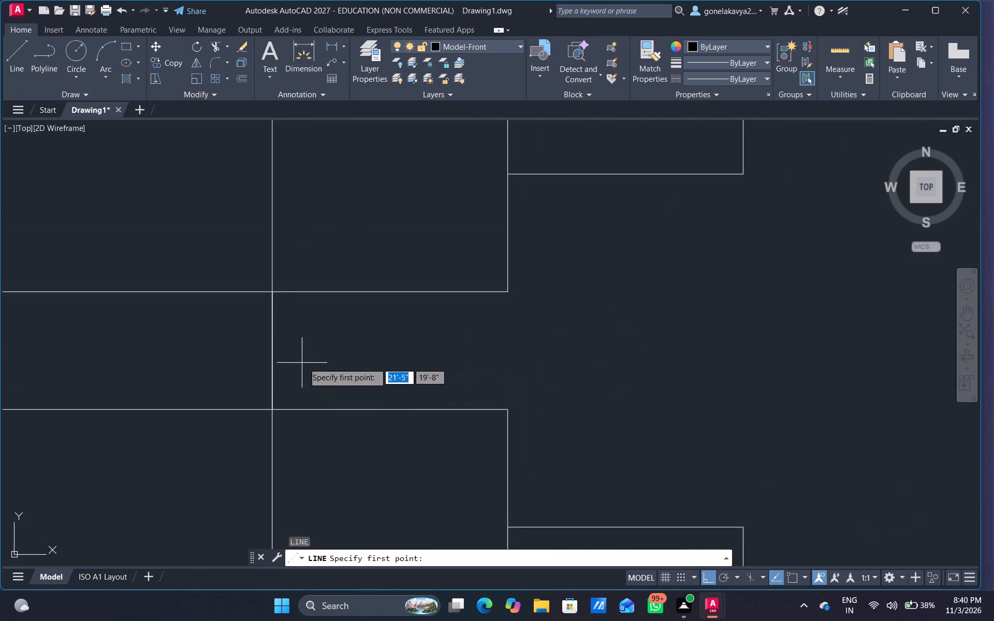
{"action": "middle_click_drag", "start_coordinate": [322, 363], "coordinate": [319, 370]}
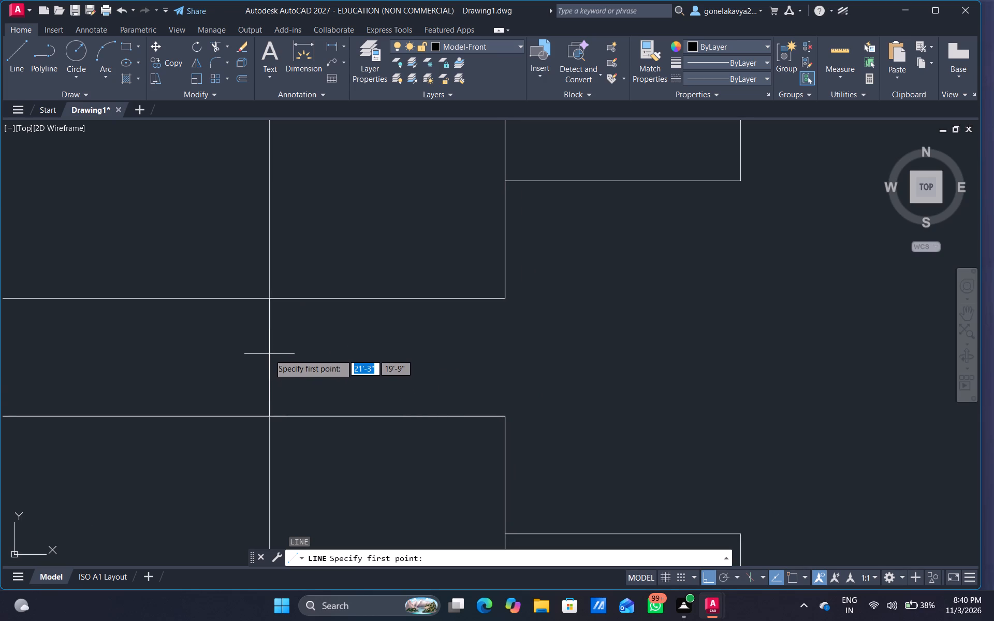
{"action": "left_click_drag", "start_coordinate": [269, 398], "coordinate": [284, 395]}
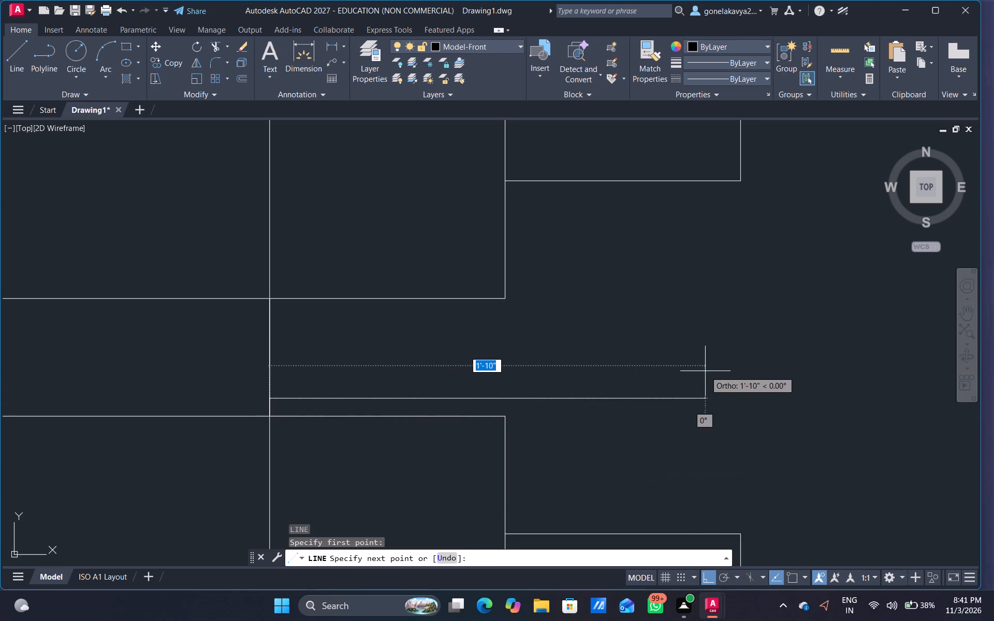
{"action": "left_click", "coordinate": [708, 579]}
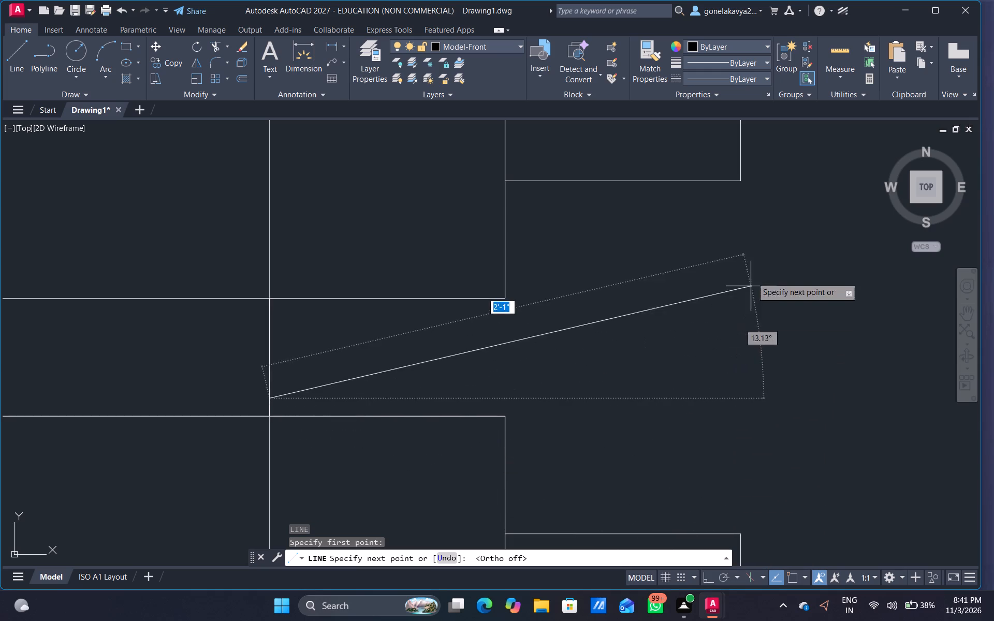
{"action": "middle_click_drag", "start_coordinate": [787, 180], "coordinate": [637, 248]}
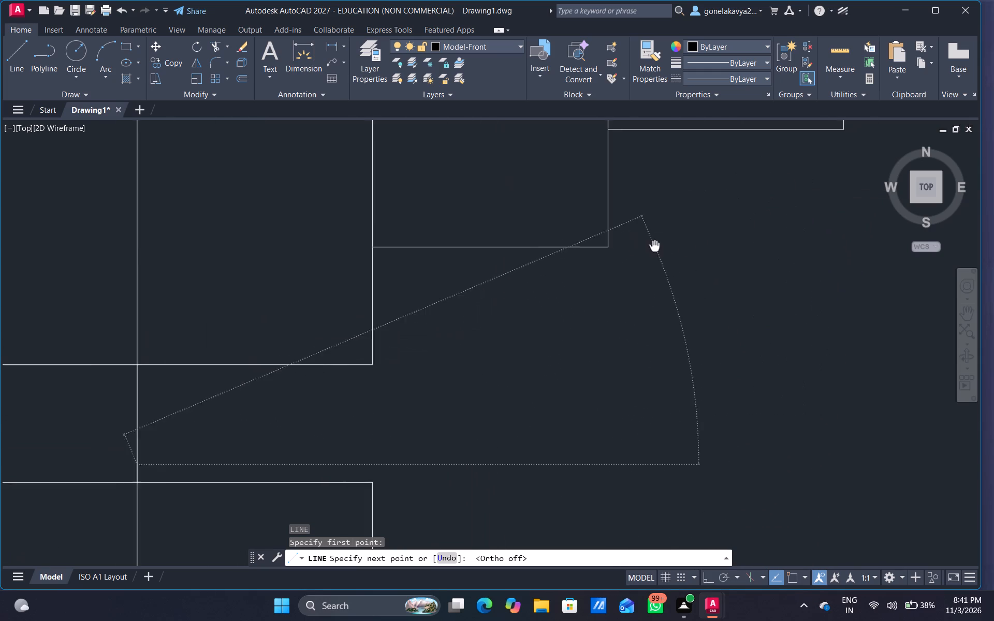
{"action": "middle_click_drag", "start_coordinate": [637, 248], "coordinate": [599, 251]}
{"action": "scroll", "coordinate": [599, 251], "scroll_direction": "down", "scroll_amount": 3}
{"action": "middle_click_drag", "start_coordinate": [668, 231], "coordinate": [598, 265]}
{"action": "scroll", "coordinate": [620, 254], "scroll_direction": "down", "scroll_amount": 4}
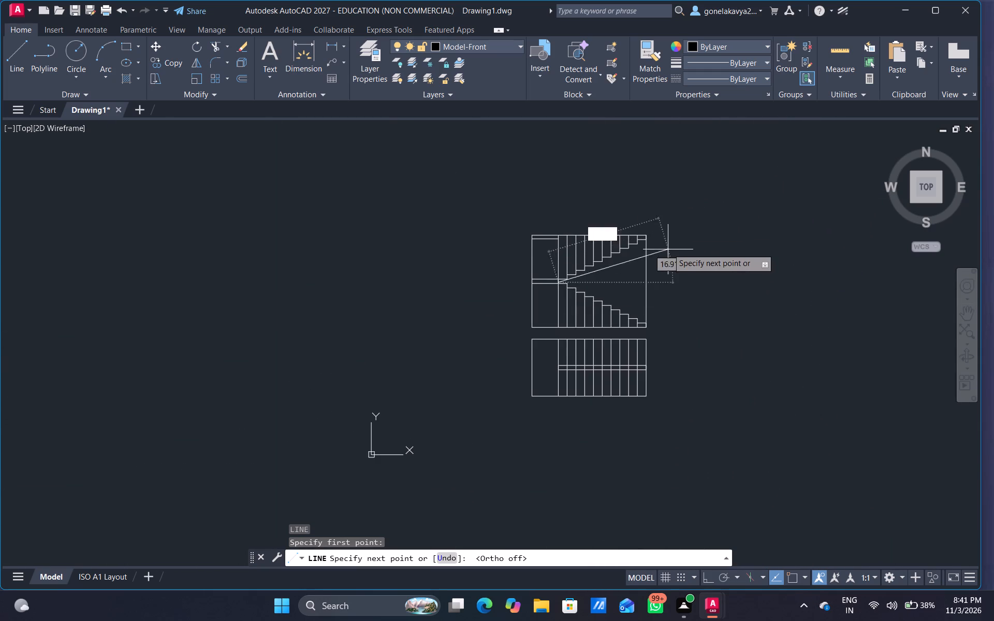
{"action": "scroll", "coordinate": [666, 233], "scroll_direction": "up", "scroll_amount": 4}
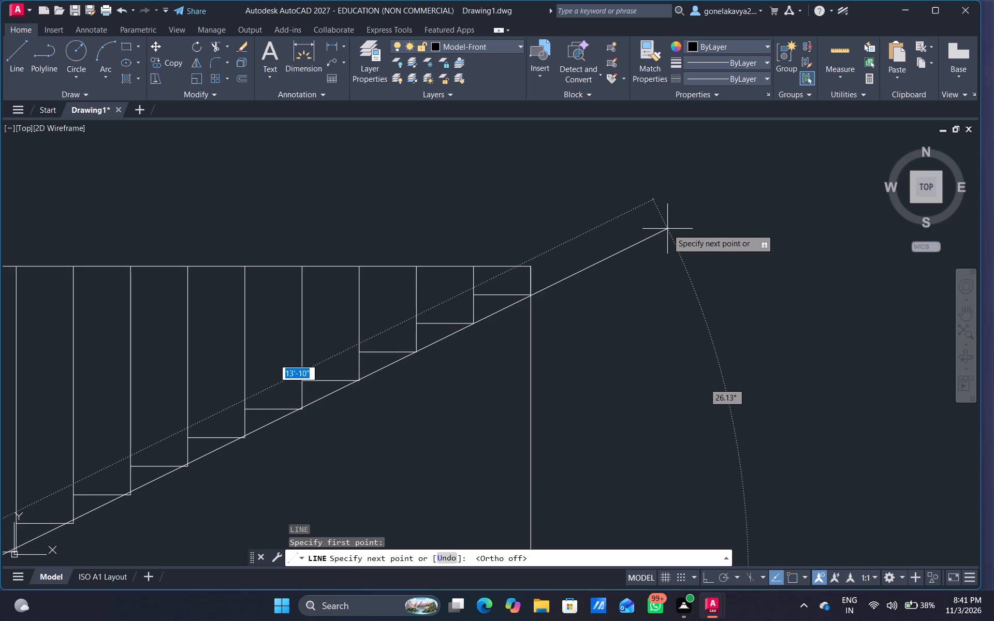
{"action": "left_click", "coordinate": [667, 229]}
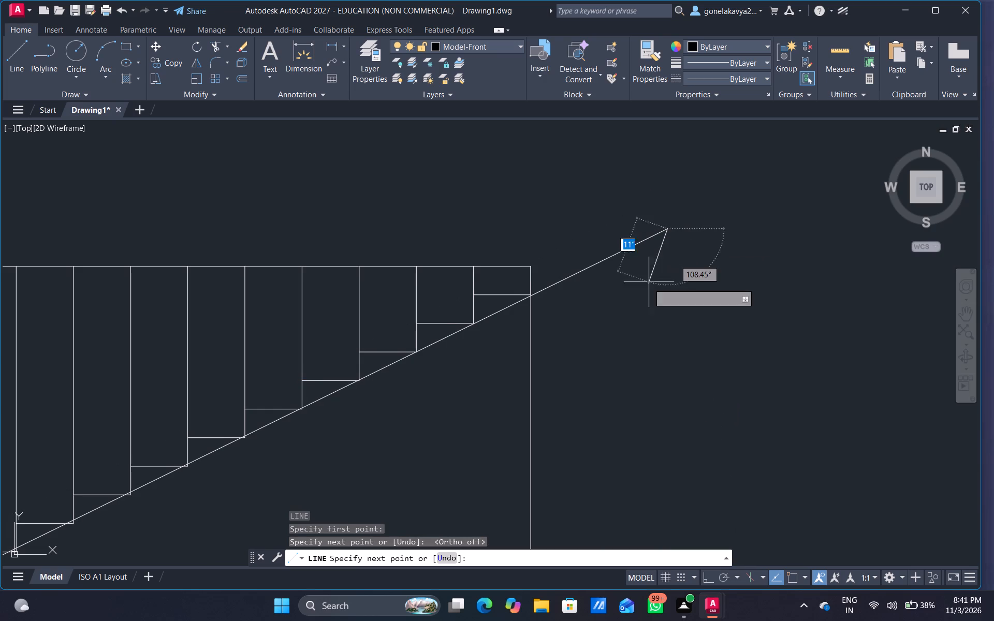
{"action": "key", "text": "Escape"}
Trim the end of the sloped line that overhangs the stair outline's east edge.
{"action": "type", "text": "tr"}
{"action": "key", "text": "space"}
{"action": "left_click_drag", "start_coordinate": [611, 238], "coordinate": [594, 310]}
{"action": "scroll", "coordinate": [593, 328], "scroll_direction": "down", "scroll_amount": 3}
{"action": "middle_click_drag", "start_coordinate": [598, 329], "coordinate": [668, 271]}
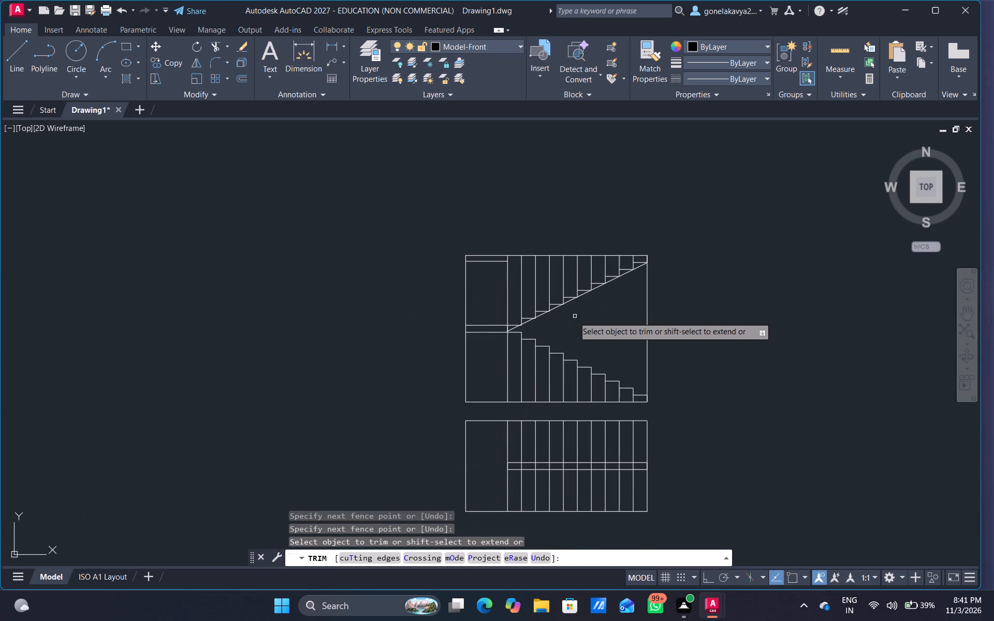
{"action": "scroll", "coordinate": [574, 317], "scroll_direction": "up", "scroll_amount": 4}
{"action": "middle_click_drag", "start_coordinate": [587, 307], "coordinate": [522, 419]}
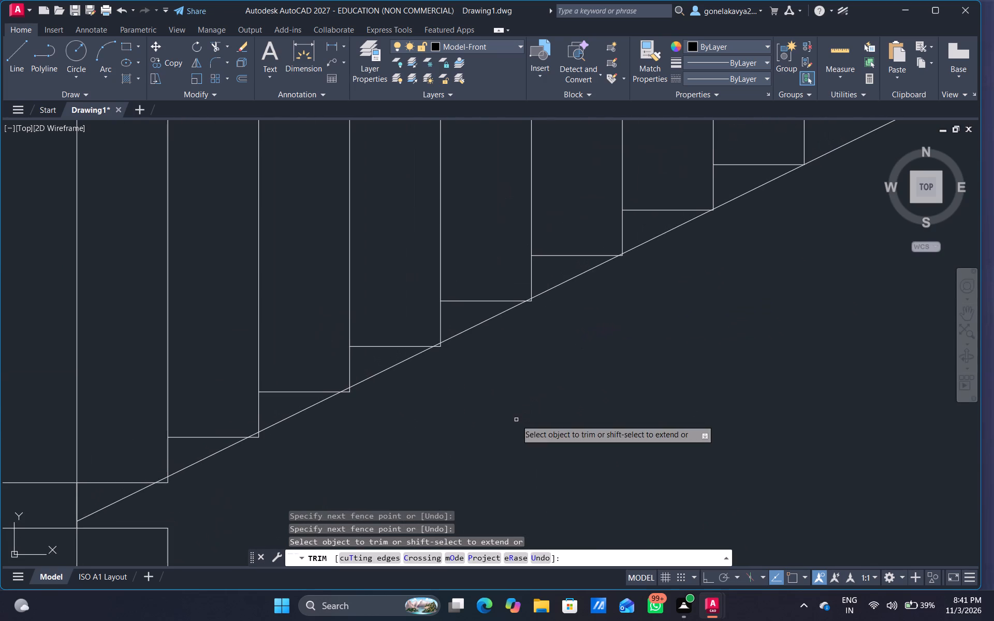
{"action": "key", "text": "Escape"}
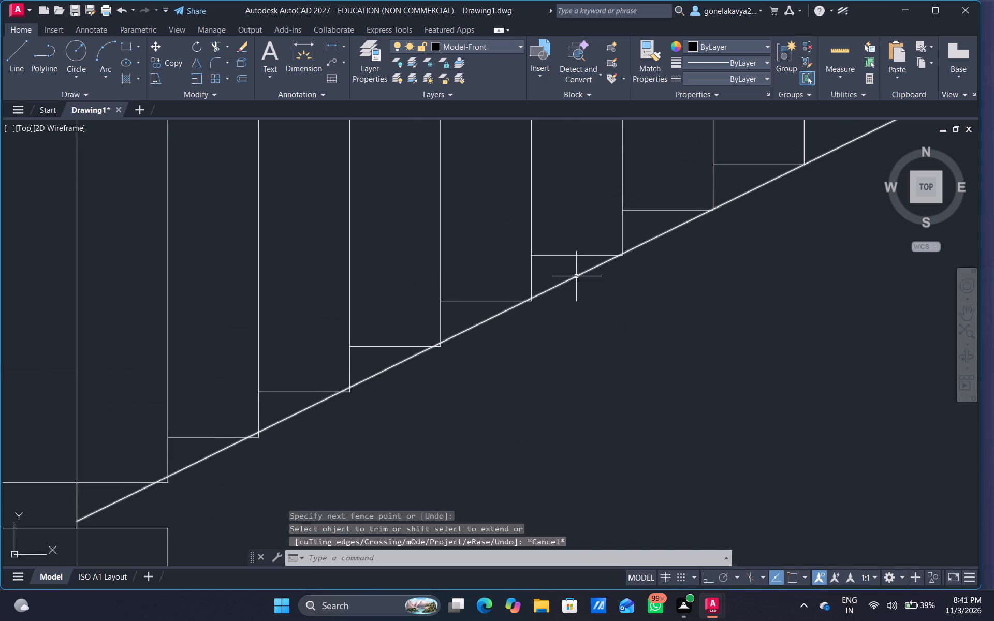
Move the sloped line slightly south in two small freehand moves so it lines up with the upper flight's lower step corners.
{"action": "left_click", "coordinate": [576, 276]}
{"action": "right_click", "coordinate": [576, 276]}
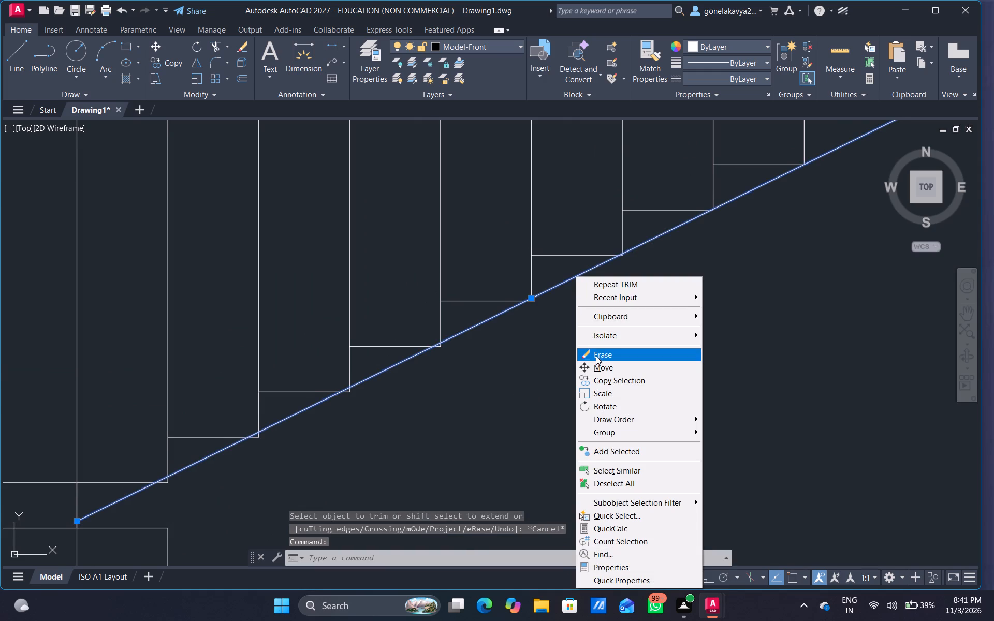
{"action": "left_click", "coordinate": [593, 364]}
{"action": "left_click", "coordinate": [606, 319]}
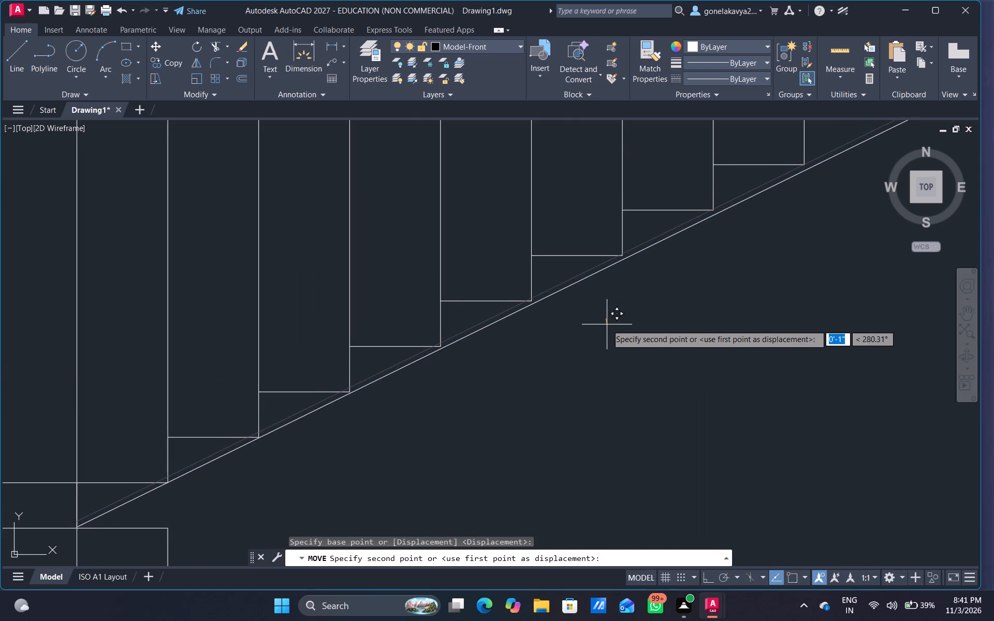
{"action": "left_click", "coordinate": [607, 321]}
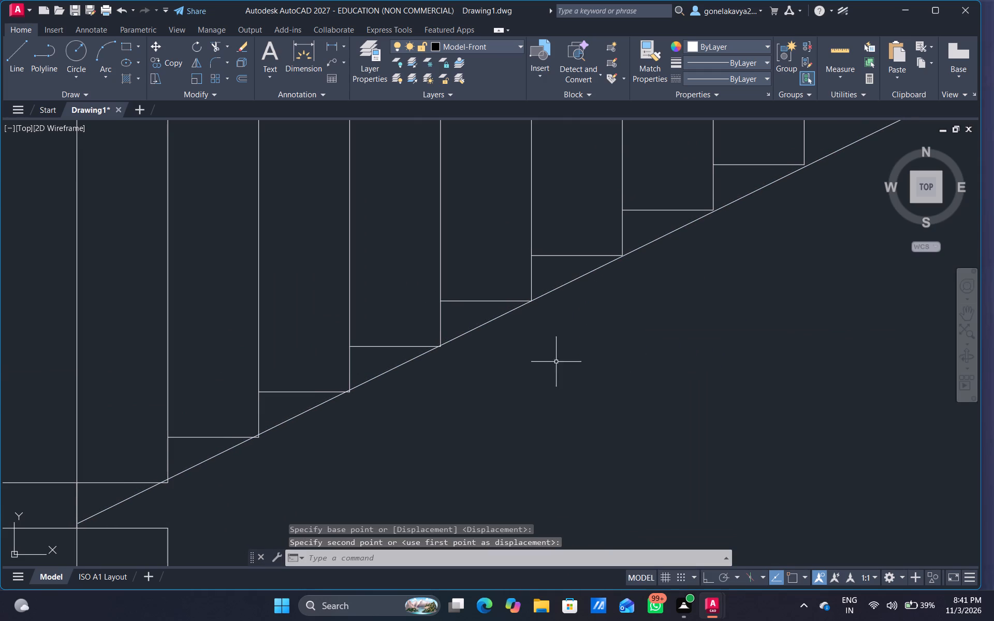
{"action": "middle_click_drag", "start_coordinate": [533, 349], "coordinate": [648, 335]}
{"action": "scroll", "coordinate": [577, 343], "scroll_direction": "up", "scroll_amount": 2}
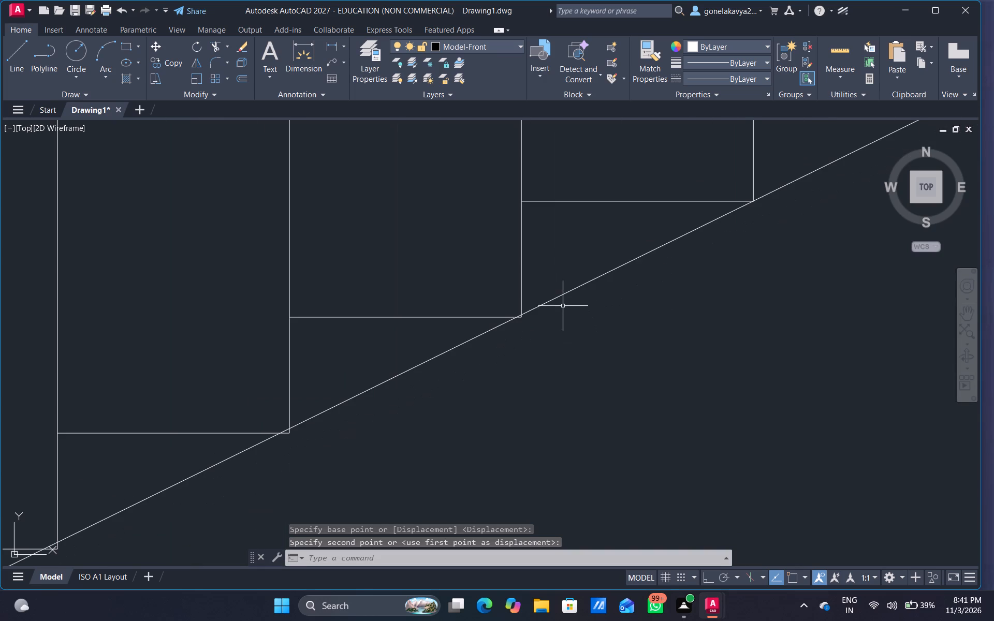
{"action": "left_click", "coordinate": [555, 295]}
{"action": "right_click", "coordinate": [555, 295]}
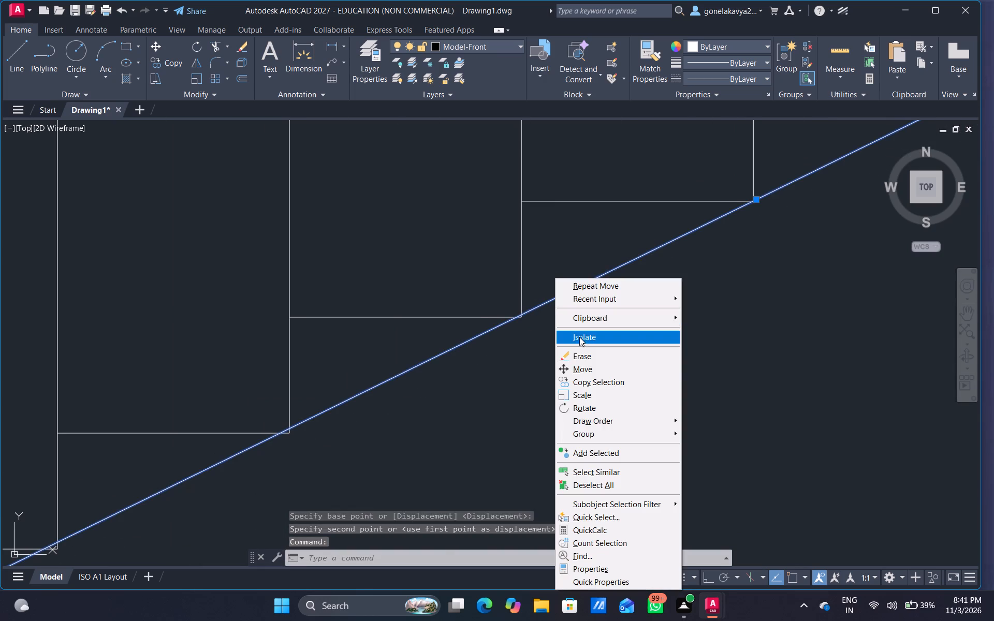
{"action": "left_click", "coordinate": [575, 368]}
{"action": "left_click", "coordinate": [577, 356]}
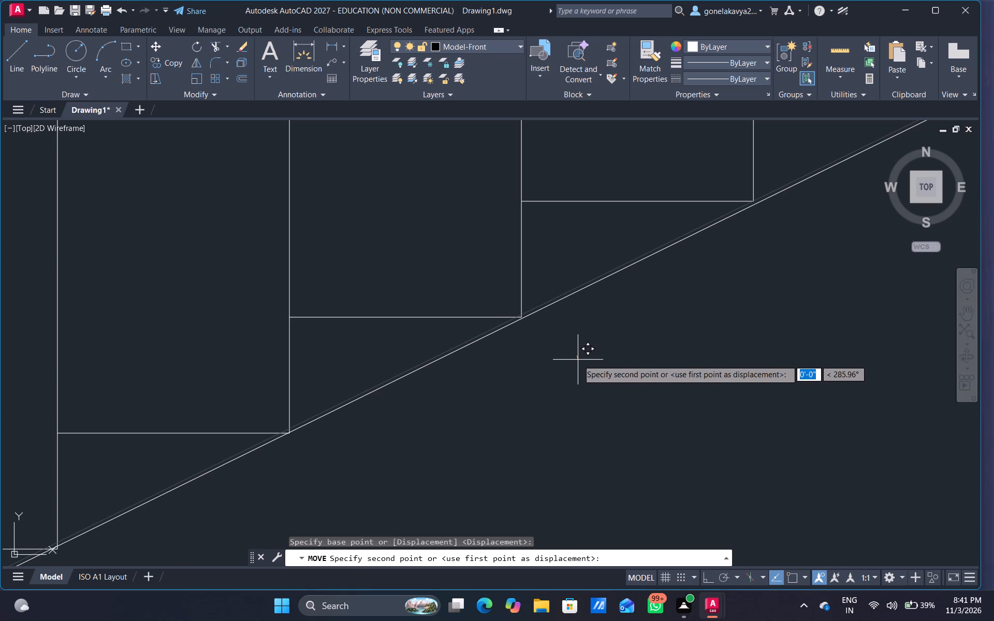
{"action": "left_click", "coordinate": [578, 363]}
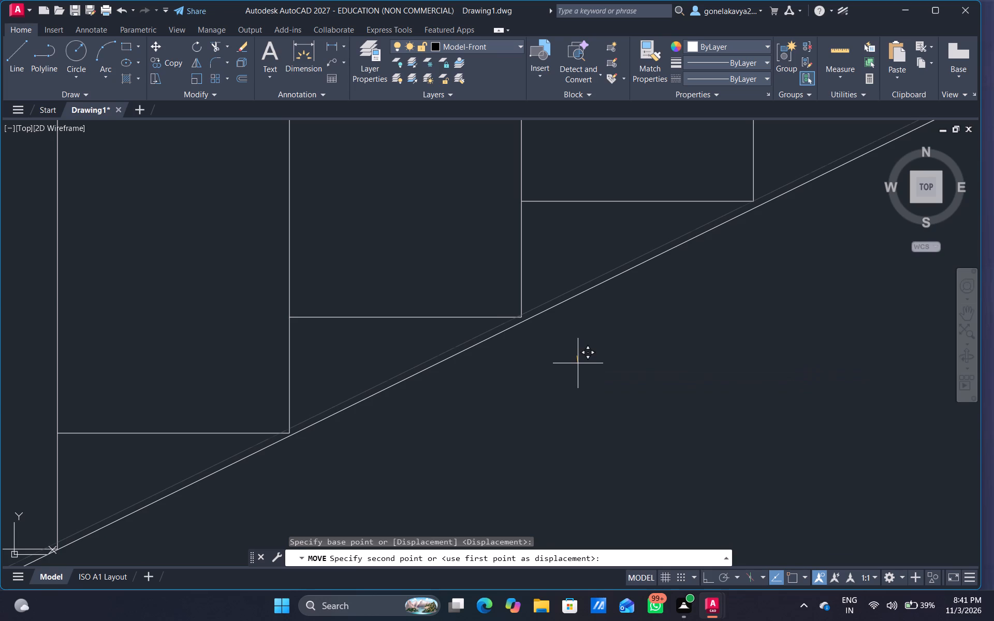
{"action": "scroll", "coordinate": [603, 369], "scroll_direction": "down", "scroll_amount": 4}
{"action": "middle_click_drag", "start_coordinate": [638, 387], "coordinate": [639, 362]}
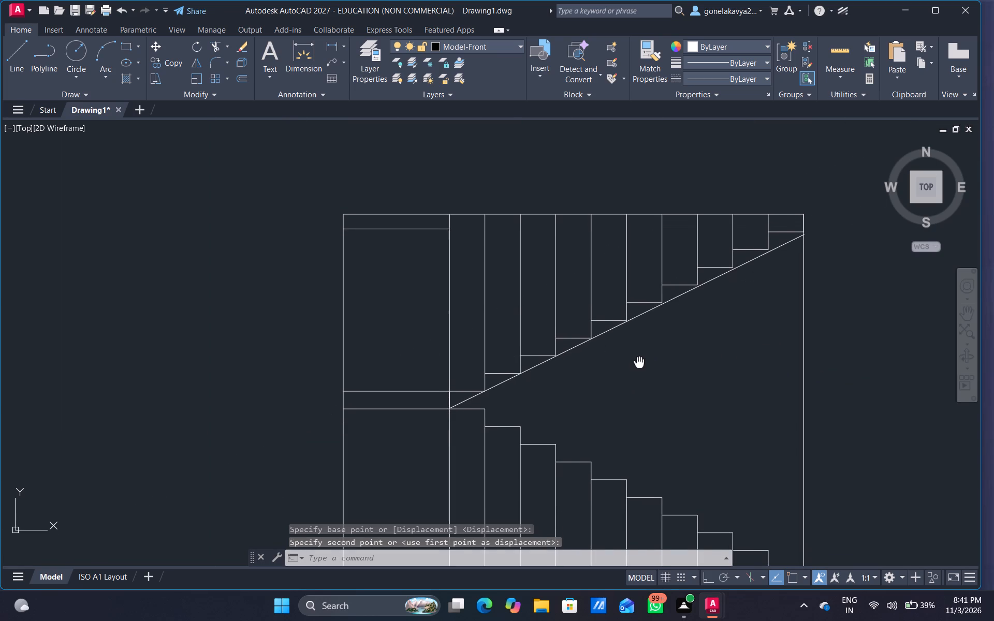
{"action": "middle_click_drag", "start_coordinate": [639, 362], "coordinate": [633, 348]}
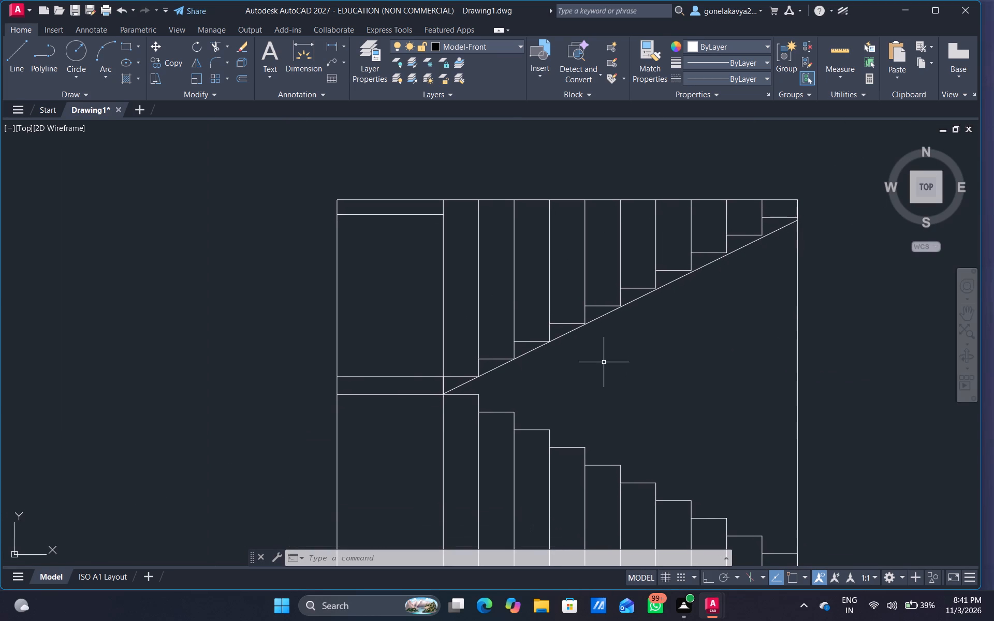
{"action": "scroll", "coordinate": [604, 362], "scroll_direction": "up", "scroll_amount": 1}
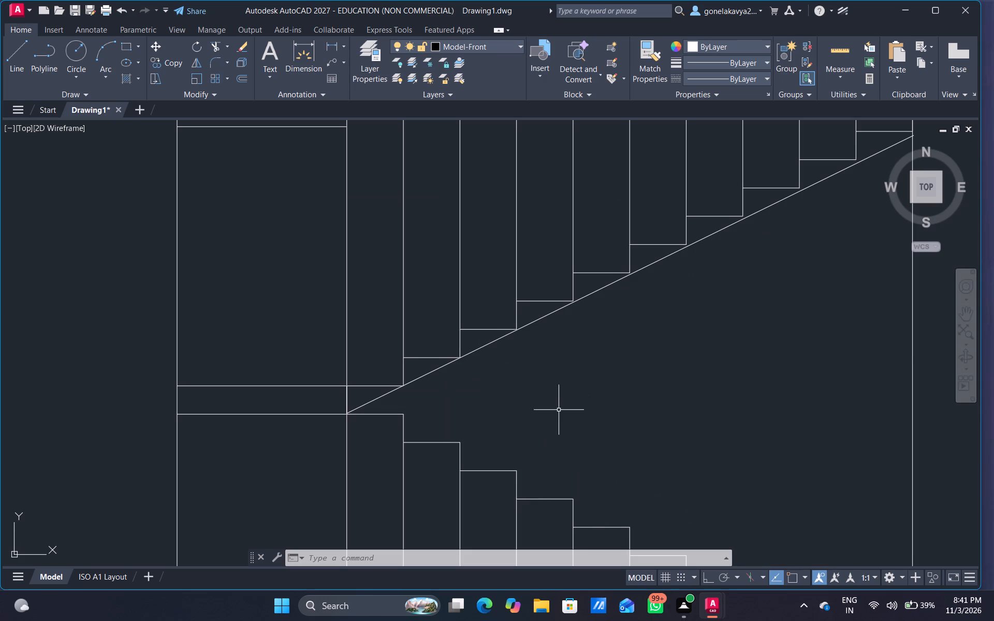
Draw a second sloped line about 11'-2" long at about 26° below the upper flight's sloped line, from the landing's lower line past the east edge.
{"action": "key", "text": "l"}
{"action": "key", "text": "Return"}
{"action": "middle_click_drag", "start_coordinate": [453, 399], "coordinate": [456, 403]}
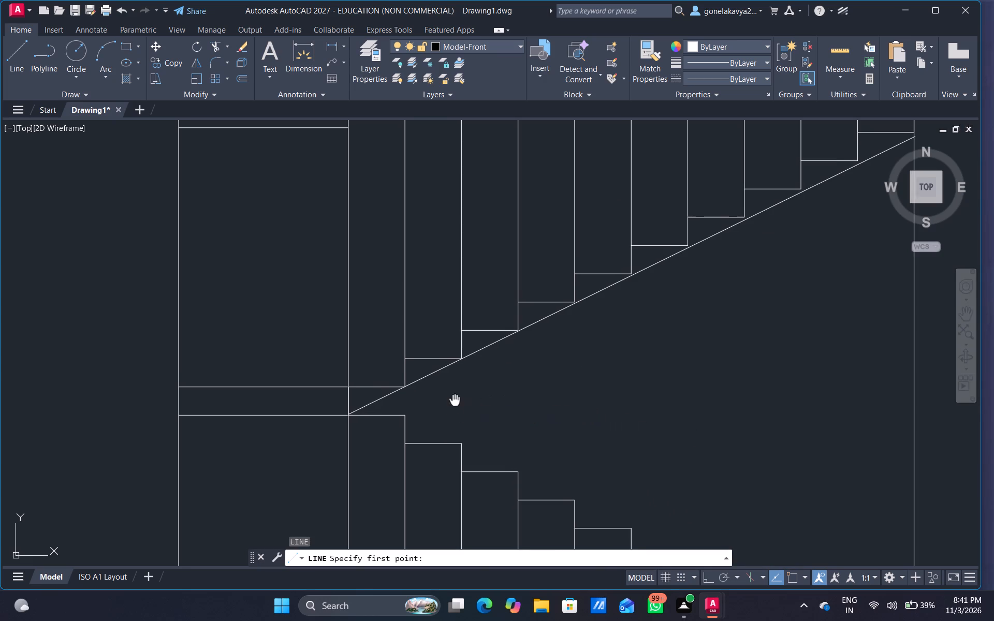
{"action": "middle_click_drag", "start_coordinate": [456, 403], "coordinate": [461, 413]}
{"action": "scroll", "coordinate": [433, 405], "scroll_direction": "up", "scroll_amount": 4}
{"action": "scroll", "coordinate": [307, 420], "scroll_direction": "down", "scroll_amount": 2}
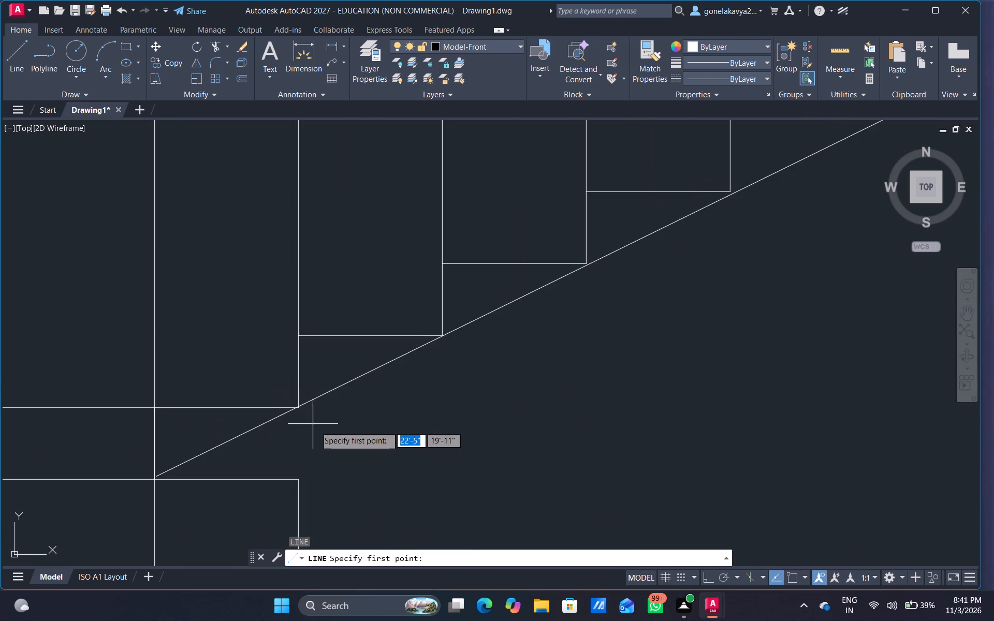
{"action": "middle_click_drag", "start_coordinate": [339, 441], "coordinate": [392, 391]}
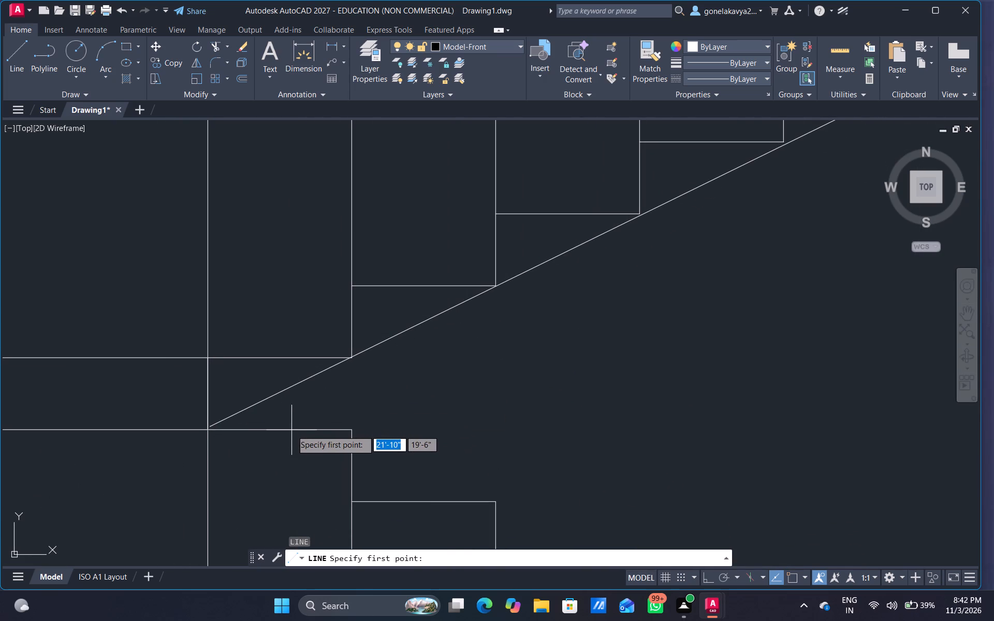
{"action": "left_click", "coordinate": [291, 430]}
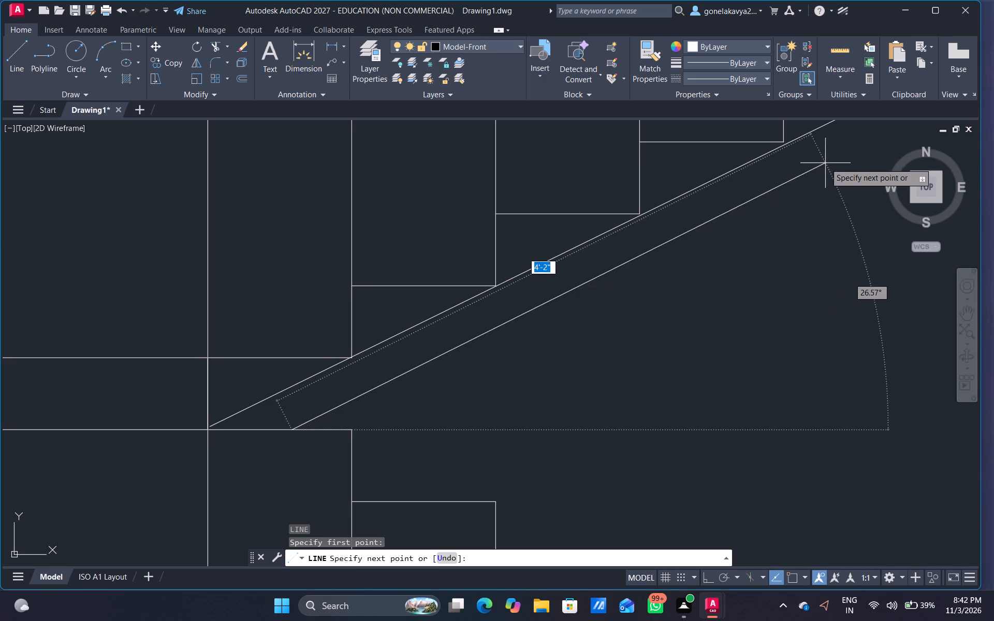
{"action": "middle_click_drag", "start_coordinate": [825, 163], "coordinate": [548, 309]}
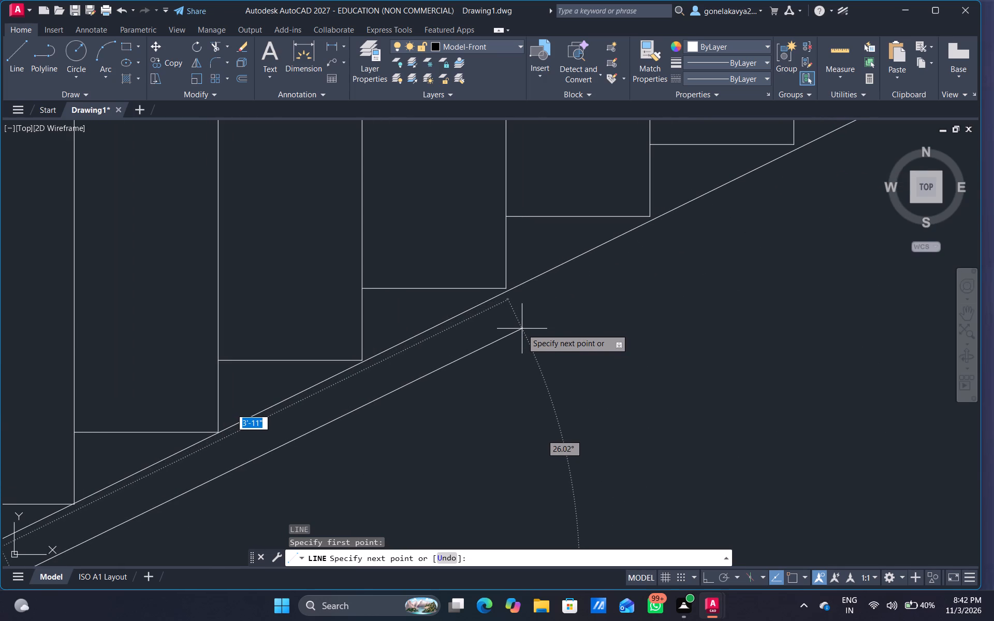
{"action": "scroll", "coordinate": [706, 247], "scroll_direction": "down", "scroll_amount": 2}
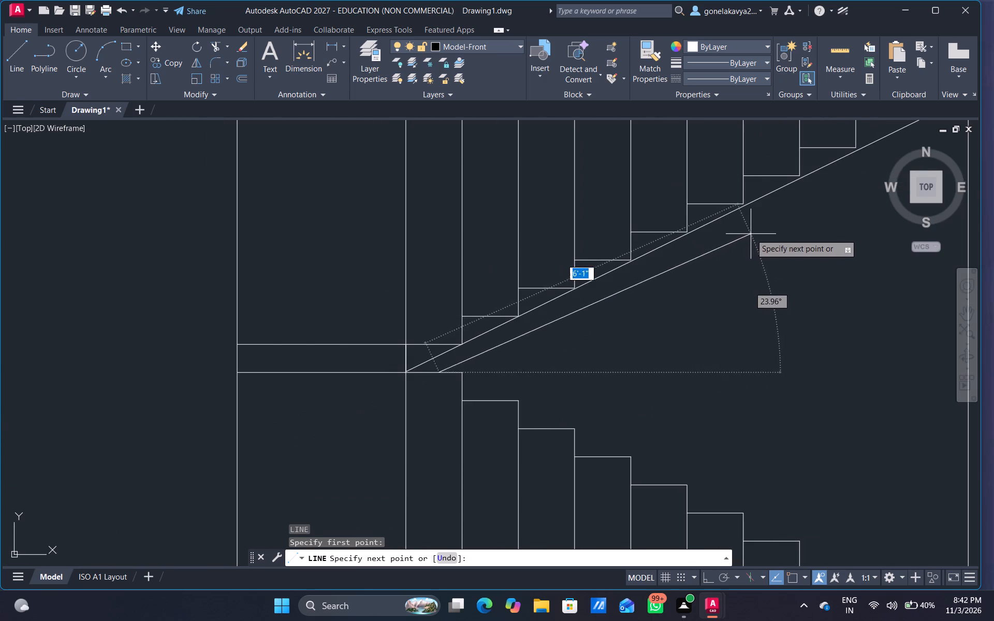
{"action": "middle_click_drag", "start_coordinate": [753, 232], "coordinate": [420, 300]}
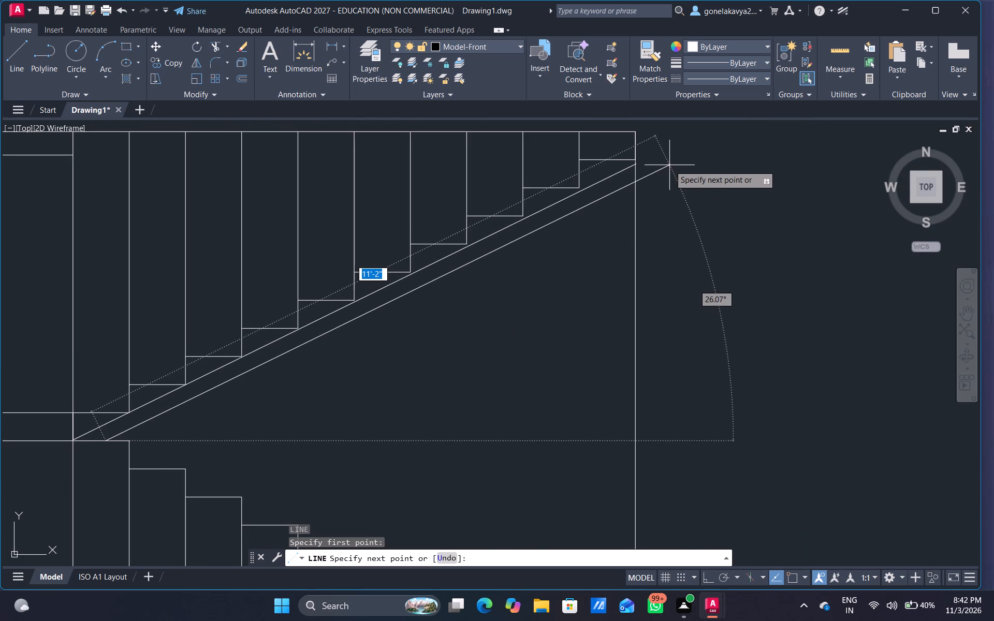
{"action": "left_click", "coordinate": [669, 162]}
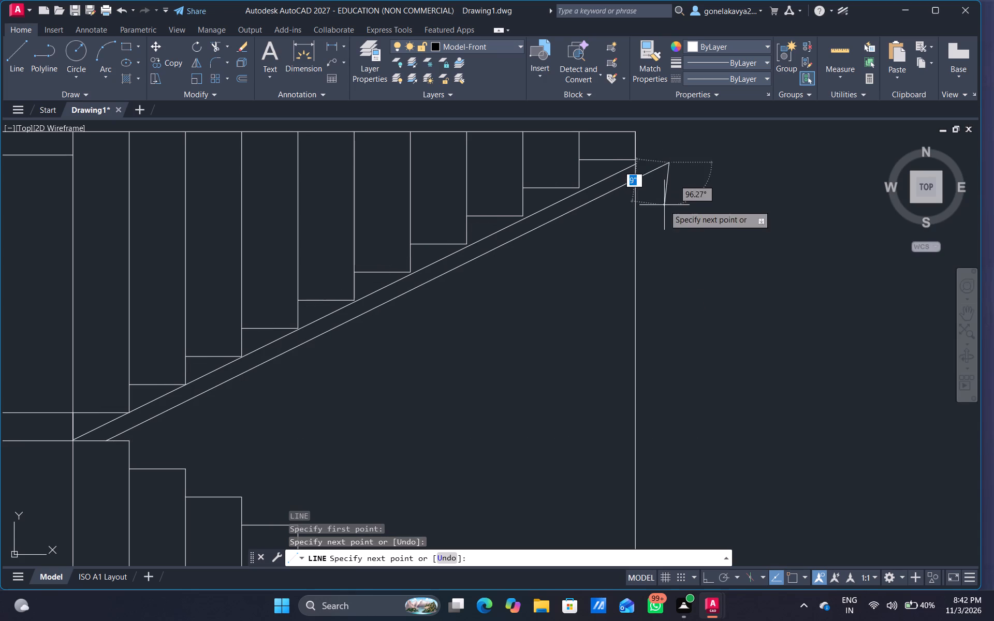
{"action": "key", "text": "Escape"}
Trim the ends of both upper-flight sloped lines that overhang the section's east edge.
{"action": "type", "text": "tr"}
{"action": "key", "text": "space"}
{"action": "left_click_drag", "start_coordinate": [655, 158], "coordinate": [651, 203]}
{"action": "scroll", "coordinate": [641, 162], "scroll_direction": "up", "scroll_amount": 1}
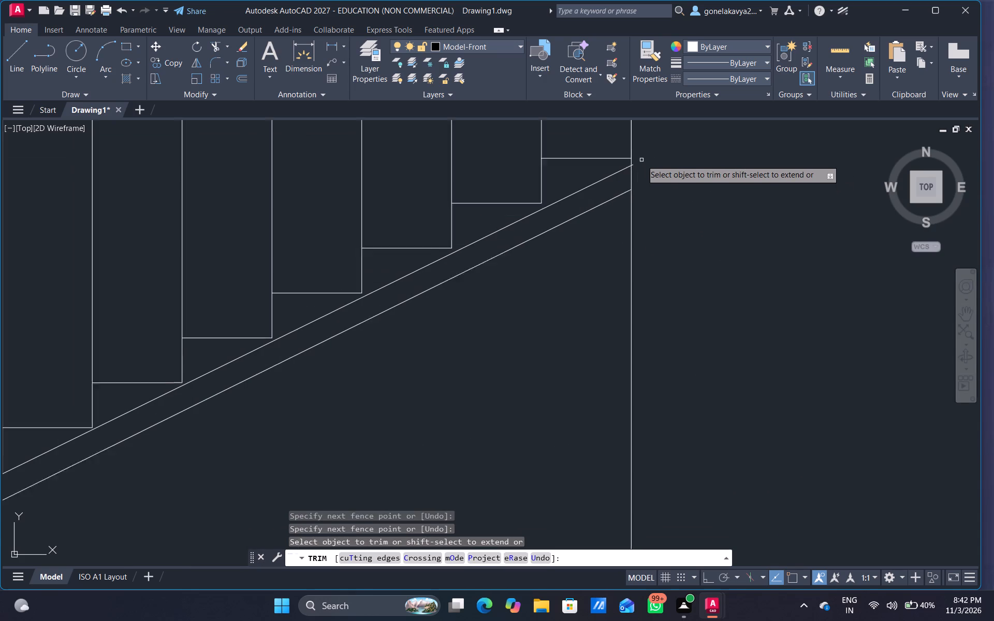
{"action": "scroll", "coordinate": [641, 160], "scroll_direction": "up", "scroll_amount": 3}
{"action": "left_click", "coordinate": [600, 183]}
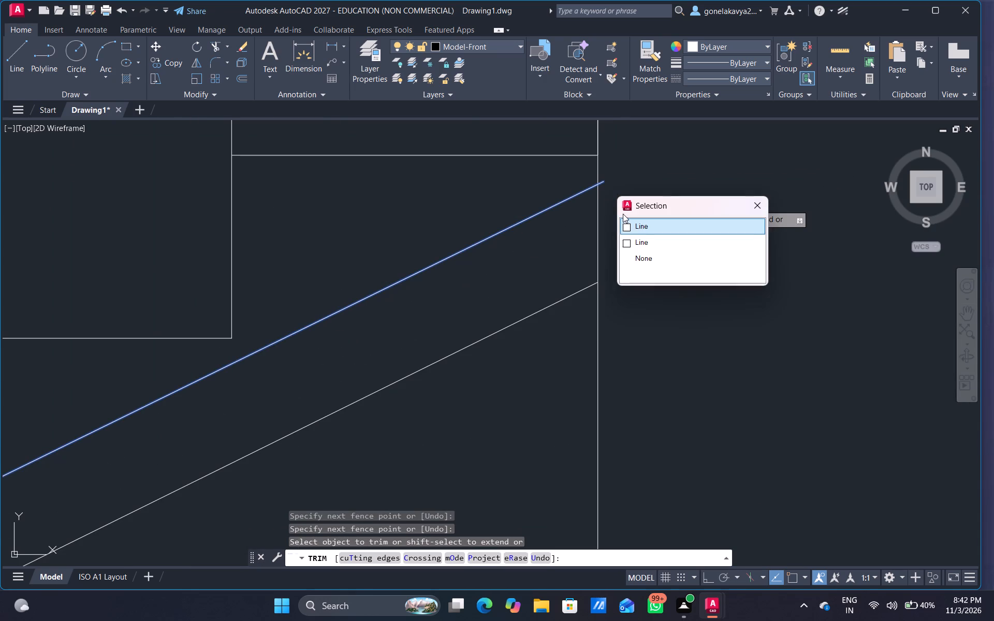
{"action": "scroll", "coordinate": [623, 214], "scroll_direction": "down", "scroll_amount": 3}
{"action": "left_click_drag", "start_coordinate": [624, 166], "coordinate": [624, 177]}
{"action": "scroll", "coordinate": [677, 230], "scroll_direction": "down", "scroll_amount": 4}
{"action": "scroll", "coordinate": [719, 276], "scroll_direction": "down", "scroll_amount": 1}
{"action": "middle_click_drag", "start_coordinate": [725, 290], "coordinate": [753, 151]}
{"action": "scroll", "coordinate": [753, 151], "scroll_direction": "down", "scroll_amount": 1}
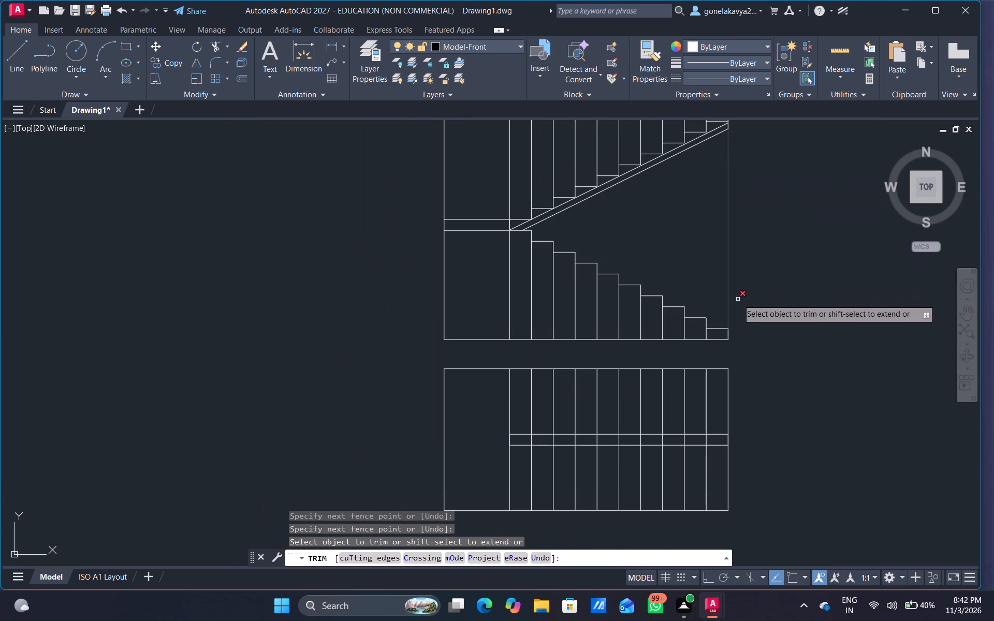
{"action": "middle_click_drag", "start_coordinate": [765, 350], "coordinate": [733, 318]}
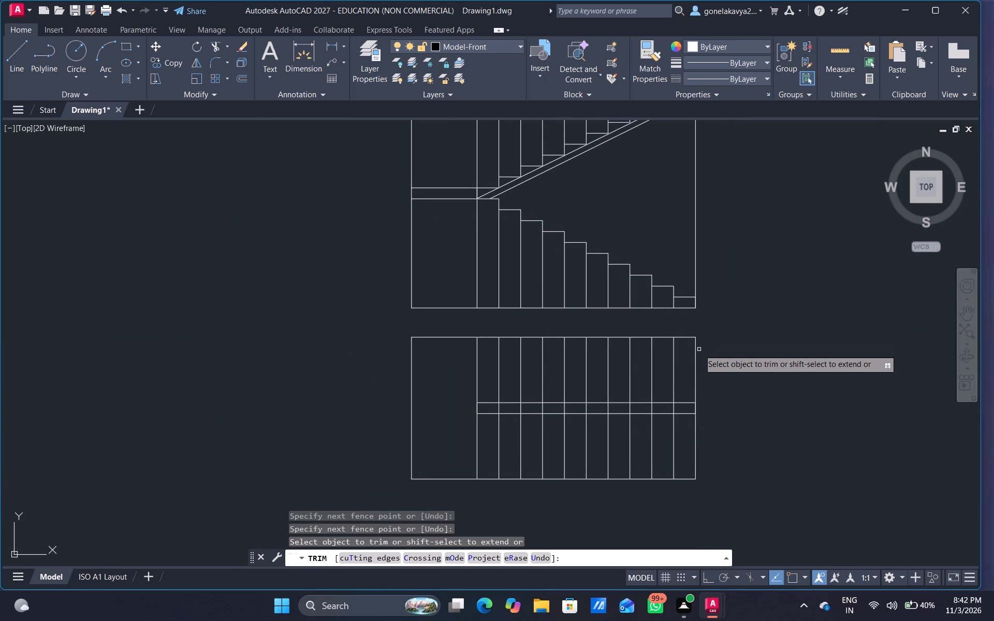
{"action": "key", "text": "Escape"}
Draw a line about 13'-1" long descending at about 27° from the landing's lower east corner, along the lower flight's inner step corners, past the section's base.
{"action": "key", "text": "l"}
{"action": "key", "text": "Return"}
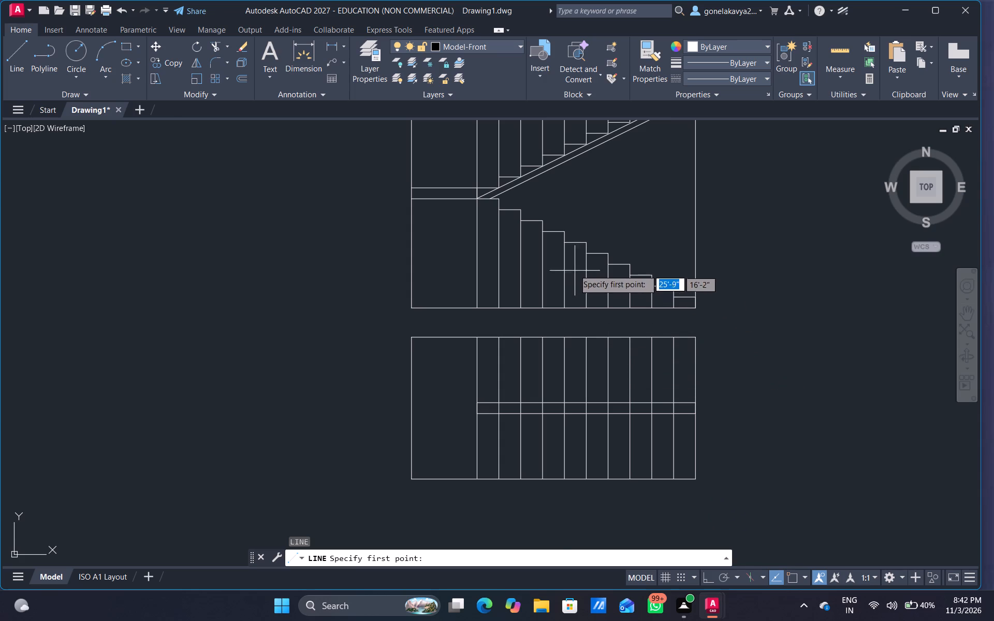
{"action": "scroll", "coordinate": [567, 261], "scroll_direction": "up", "scroll_amount": 2}
{"action": "middle_click_drag", "start_coordinate": [540, 255], "coordinate": [707, 495]}
{"action": "middle_click_drag", "start_coordinate": [546, 372], "coordinate": [546, 365]}
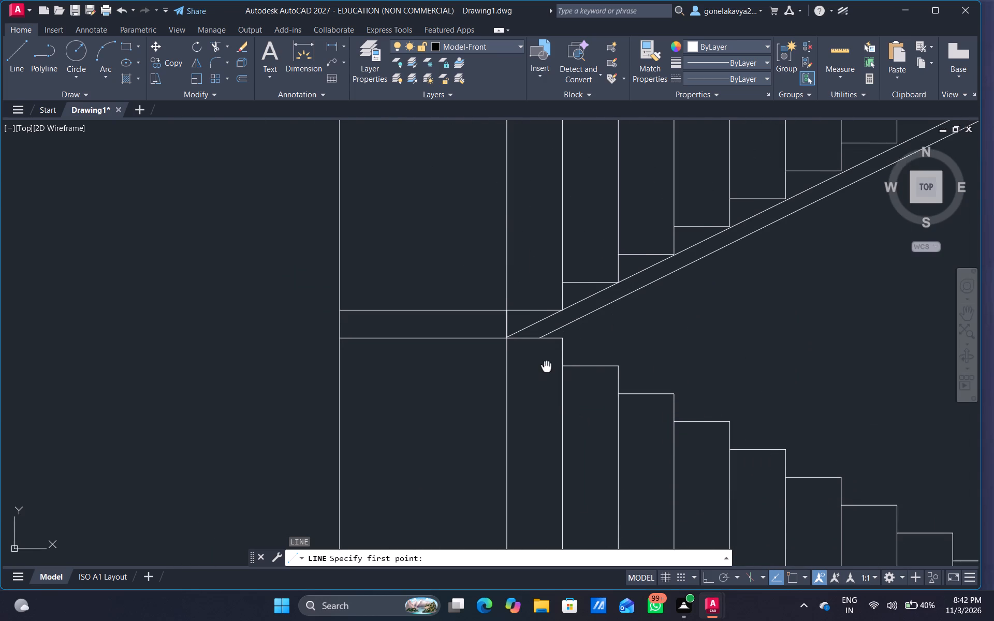
{"action": "middle_click_drag", "start_coordinate": [546, 365], "coordinate": [551, 333]}
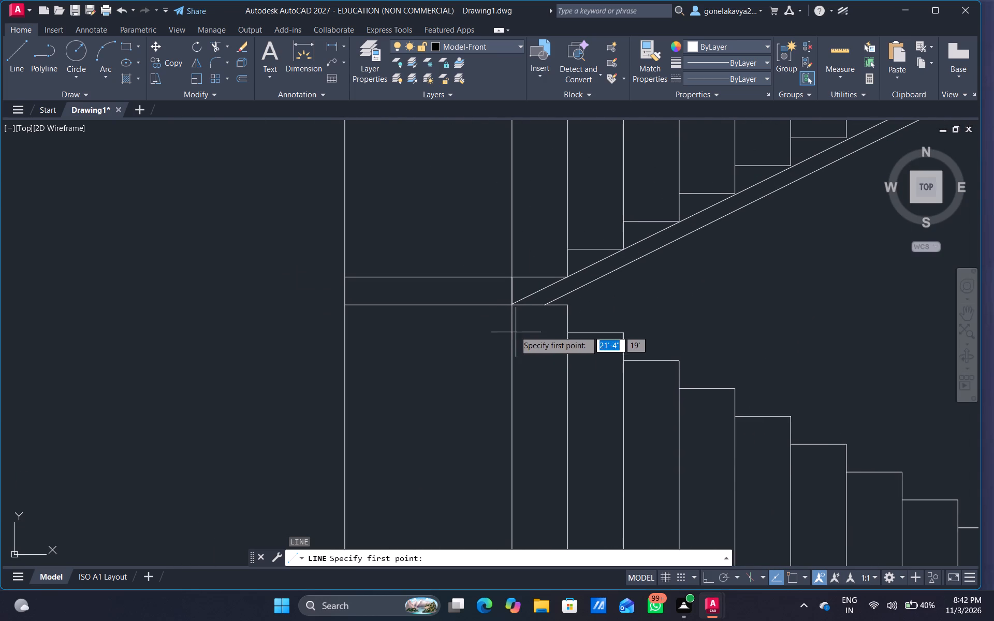
{"action": "scroll", "coordinate": [508, 306], "scroll_direction": "up", "scroll_amount": 3}
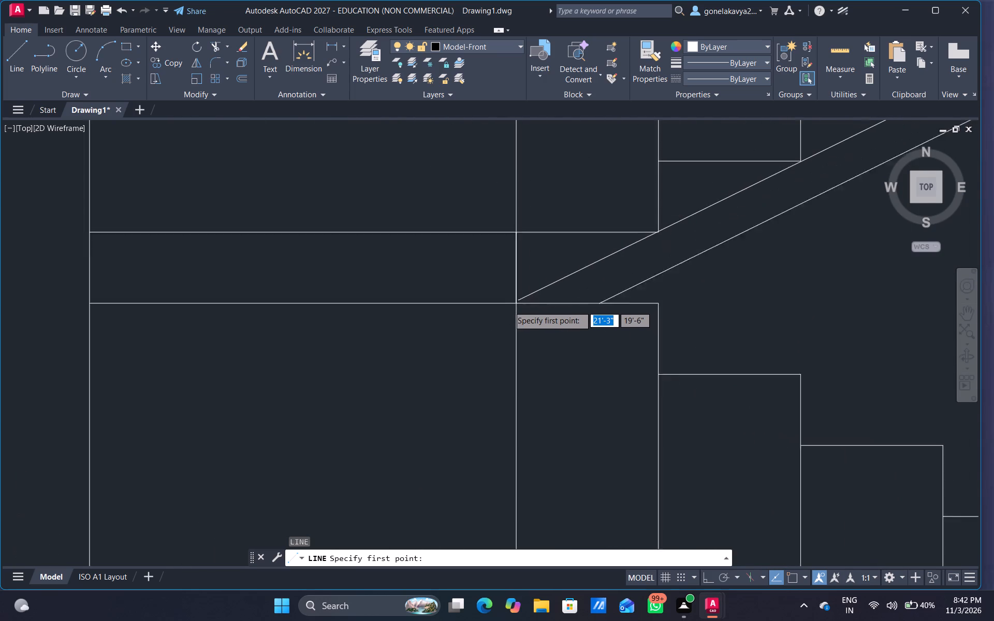
{"action": "scroll", "coordinate": [508, 306], "scroll_direction": "up", "scroll_amount": 1}
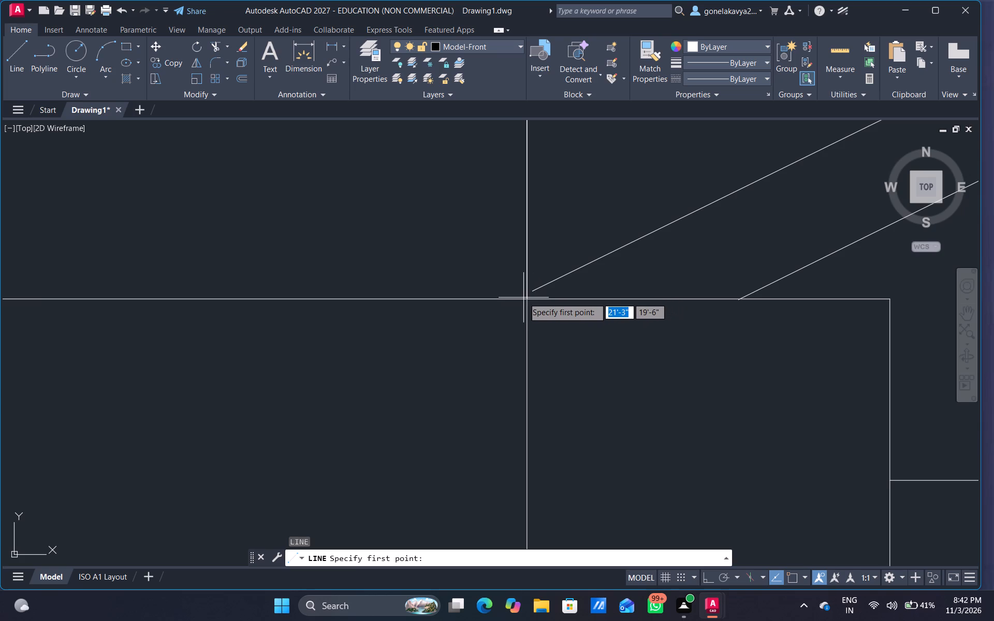
{"action": "left_click", "coordinate": [526, 299]}
{"action": "scroll", "coordinate": [699, 444], "scroll_direction": "down", "scroll_amount": 3}
{"action": "middle_click_drag", "start_coordinate": [760, 467], "coordinate": [604, 231]}
{"action": "scroll", "coordinate": [962, 483], "scroll_direction": "down", "scroll_amount": 4}
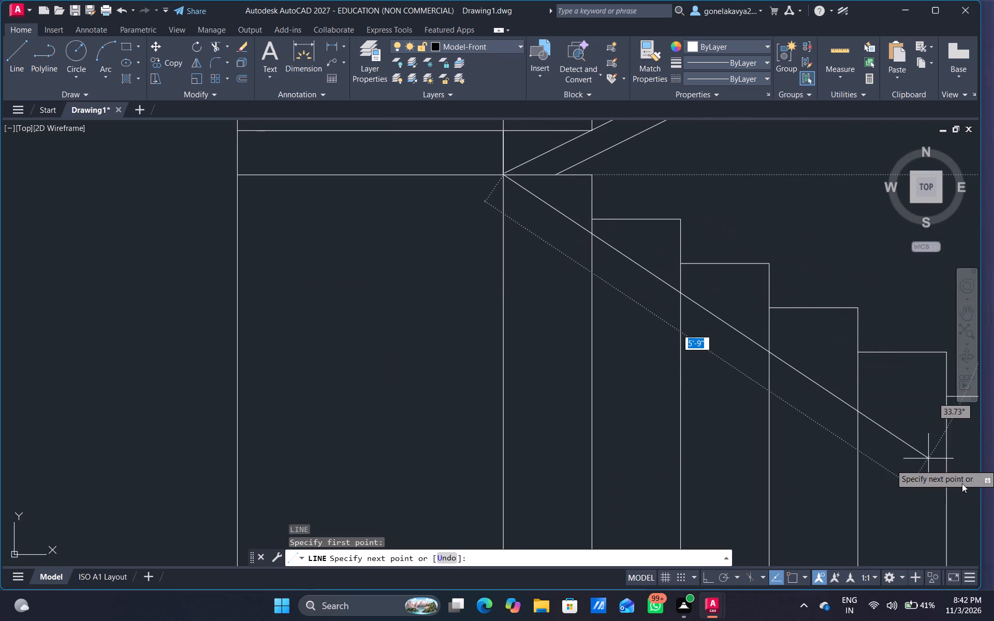
{"action": "middle_click_drag", "start_coordinate": [962, 484], "coordinate": [768, 342]}
{"action": "scroll", "coordinate": [767, 342], "scroll_direction": "down", "scroll_amount": 3}
{"action": "middle_click_drag", "start_coordinate": [931, 430], "coordinate": [931, 429]}
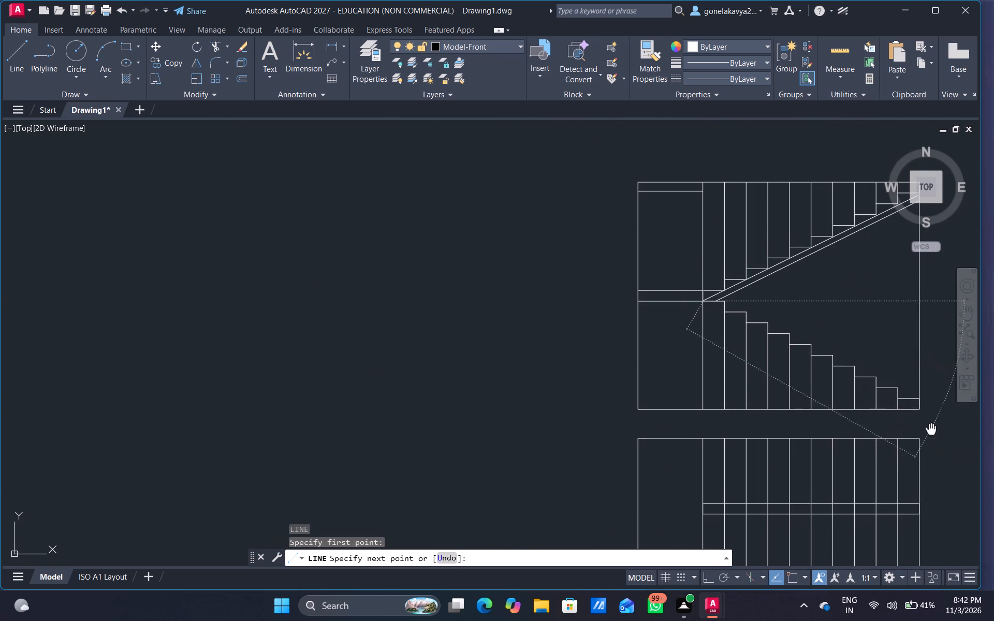
{"action": "middle_click_drag", "start_coordinate": [931, 429], "coordinate": [754, 361]}
{"action": "scroll", "coordinate": [768, 366], "scroll_direction": "up", "scroll_amount": 4}
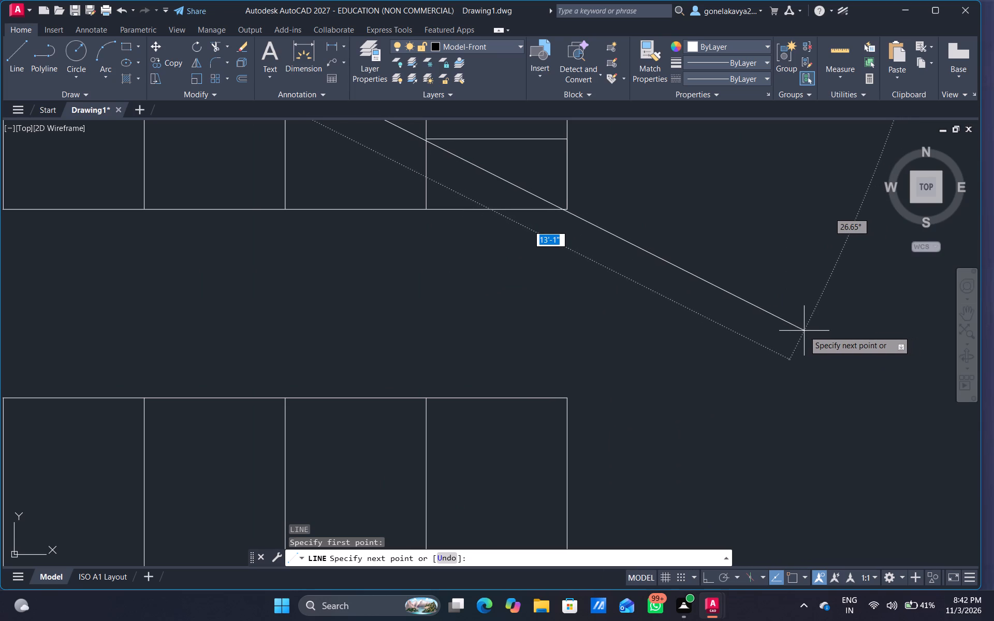
{"action": "left_click", "coordinate": [807, 331]}
{"action": "scroll", "coordinate": [763, 366], "scroll_direction": "down", "scroll_amount": 3}
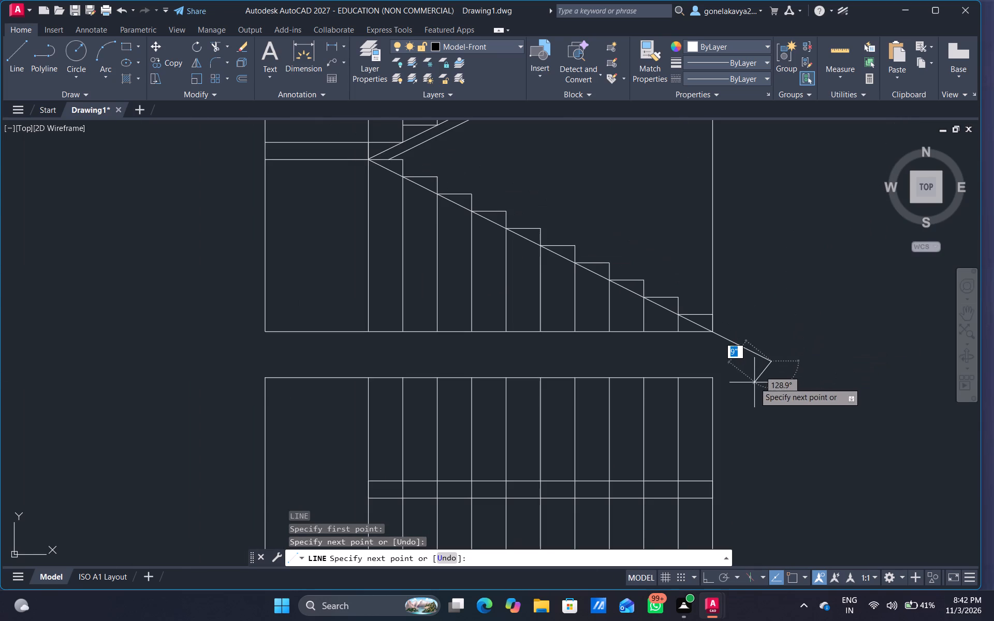
{"action": "key", "text": "Escape"}
Trim the end of the descending sloped line that overhangs the section's southeast corner.
{"action": "type", "text": "tr"}
{"action": "key", "text": "space"}
{"action": "left_click_drag", "start_coordinate": [778, 318], "coordinate": [726, 357]}
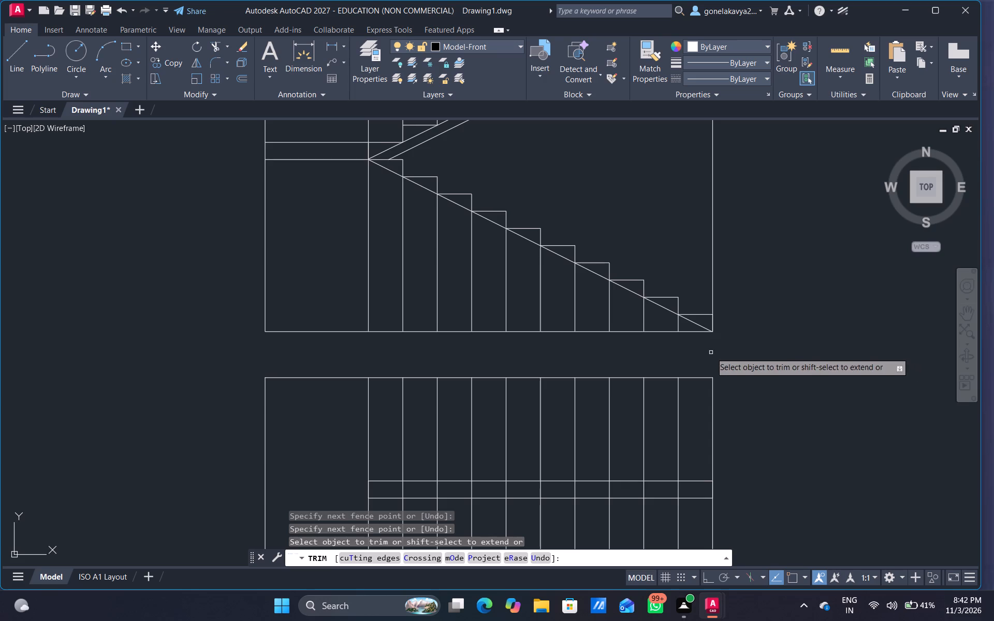
{"action": "middle_click_drag", "start_coordinate": [708, 348], "coordinate": [710, 373]}
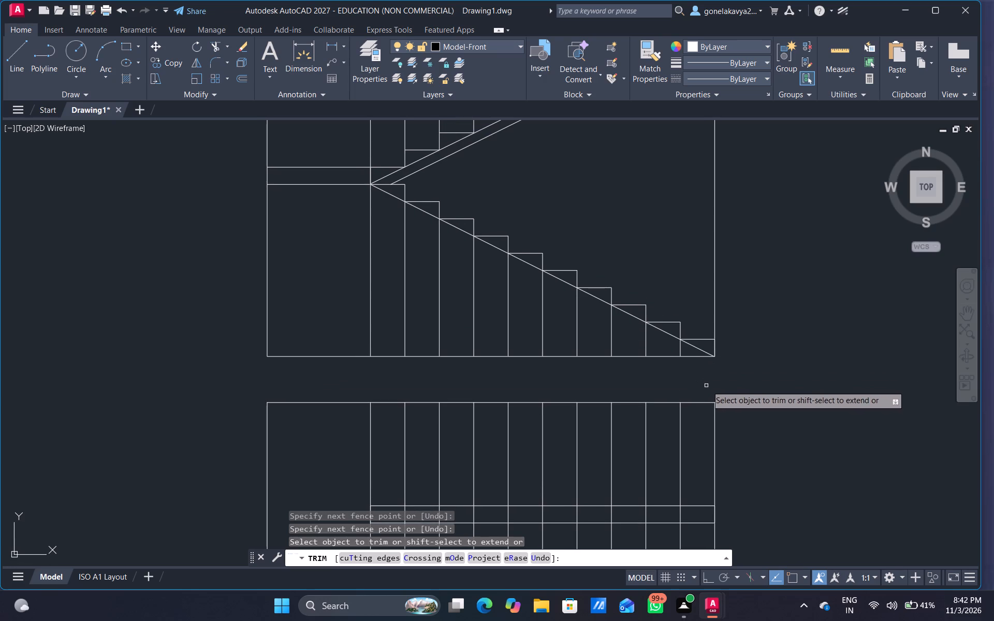
{"action": "key", "text": "Escape"}
Draw a second descending line about 19'-5" long at about 27° below the first, from the landing's lower line about 6" west of its vertical line.
{"action": "key", "text": "l"}
{"action": "key", "text": "Return"}
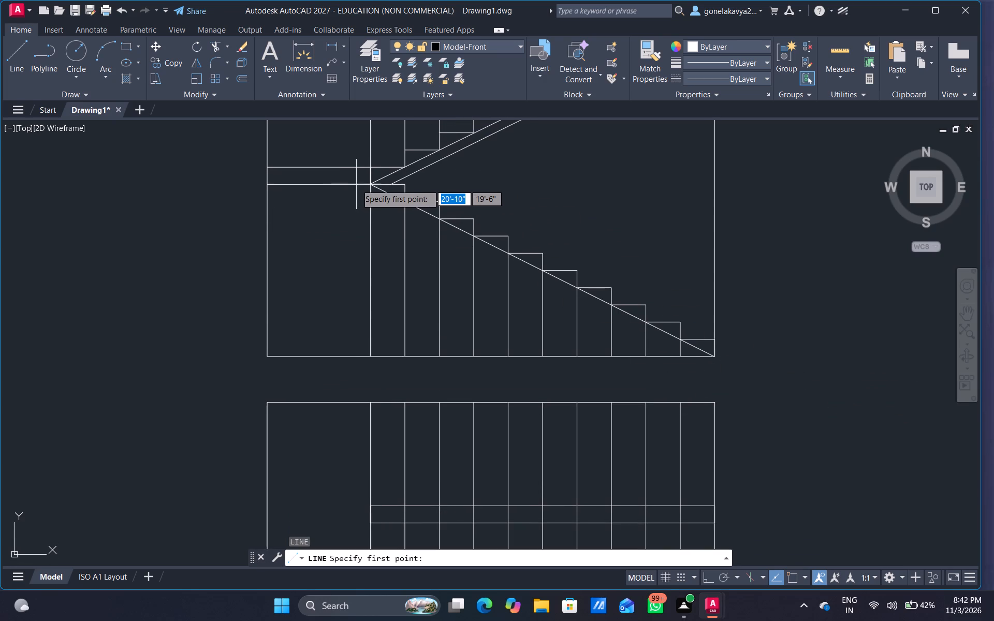
{"action": "scroll", "coordinate": [350, 185], "scroll_direction": "up", "scroll_amount": 4}
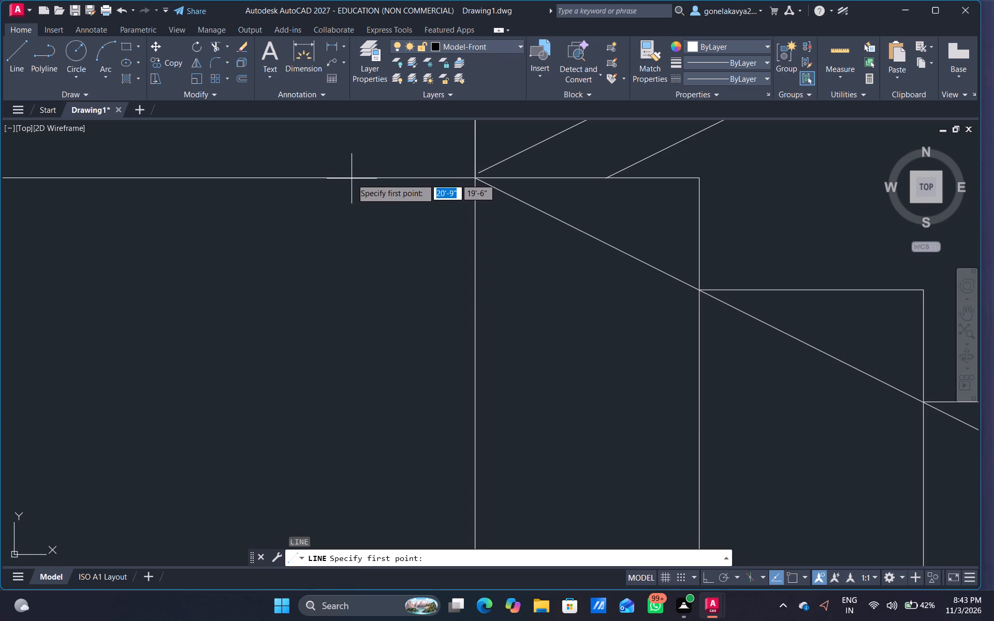
{"action": "left_click", "coordinate": [352, 179]}
{"action": "scroll", "coordinate": [533, 353], "scroll_direction": "down", "scroll_amount": 2}
{"action": "middle_click_drag", "start_coordinate": [584, 416], "coordinate": [516, 204]}
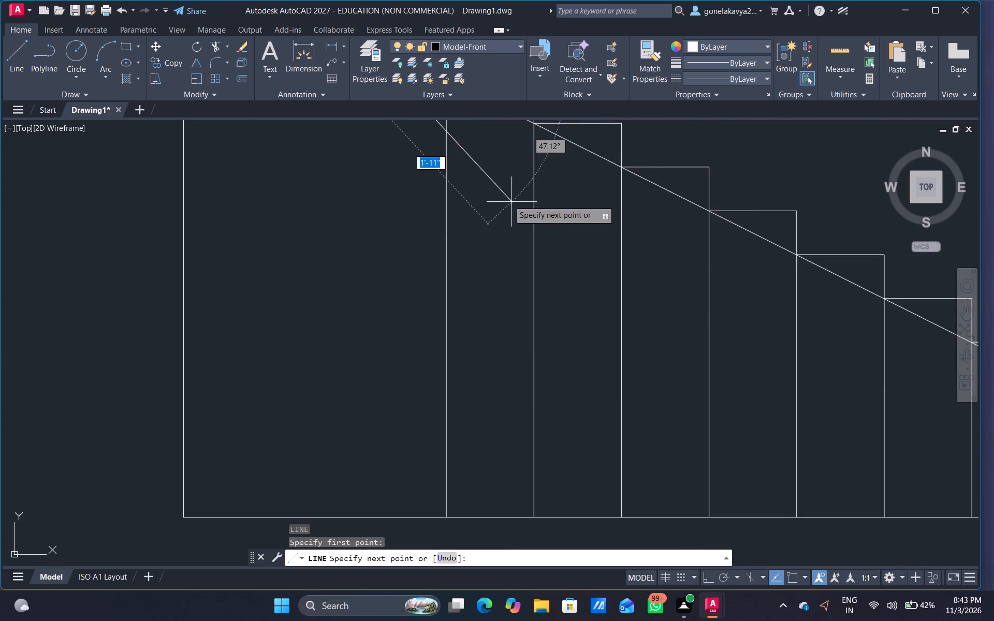
{"action": "scroll", "coordinate": [528, 218], "scroll_direction": "down", "scroll_amount": 5}
{"action": "scroll", "coordinate": [671, 284], "scroll_direction": "up", "scroll_amount": 2}
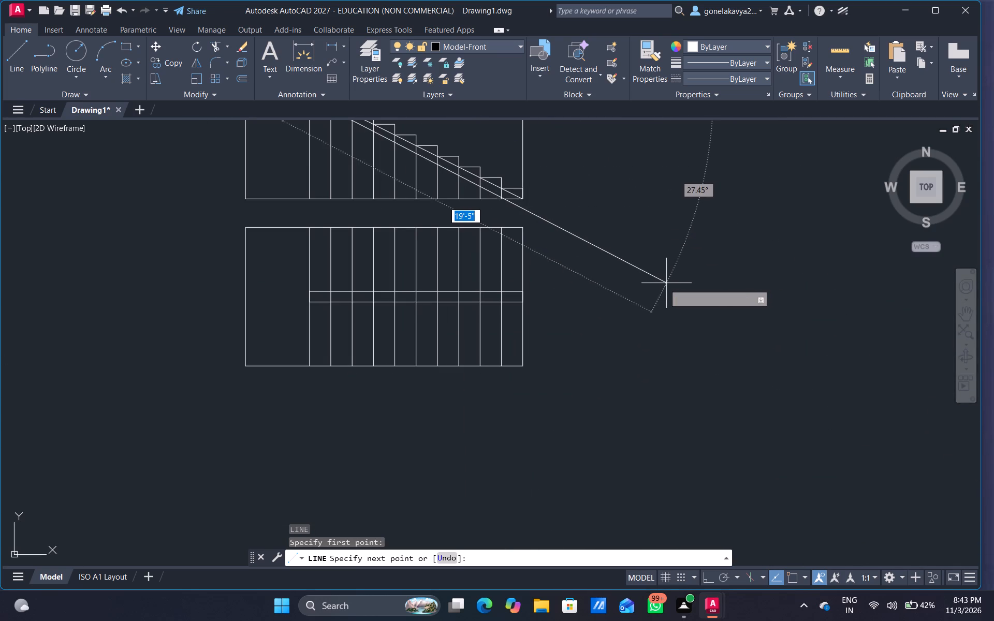
{"action": "left_click", "coordinate": [663, 284]}
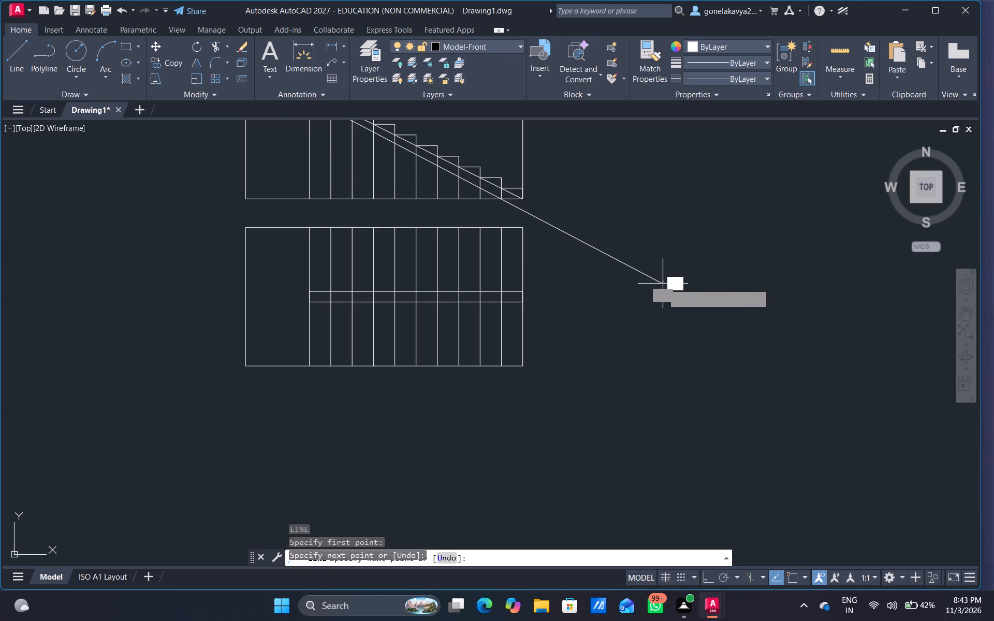
{"action": "key", "text": "Escape"}
Trim the part of the second descending line that extends below the section's base line.
{"action": "type", "text": "tr"}
{"action": "key", "text": "space"}
{"action": "scroll", "coordinate": [577, 233], "scroll_direction": "up", "scroll_amount": 3}
{"action": "left_click_drag", "start_coordinate": [574, 228], "coordinate": [552, 294]}
{"action": "scroll", "coordinate": [567, 299], "scroll_direction": "down", "scroll_amount": 3}
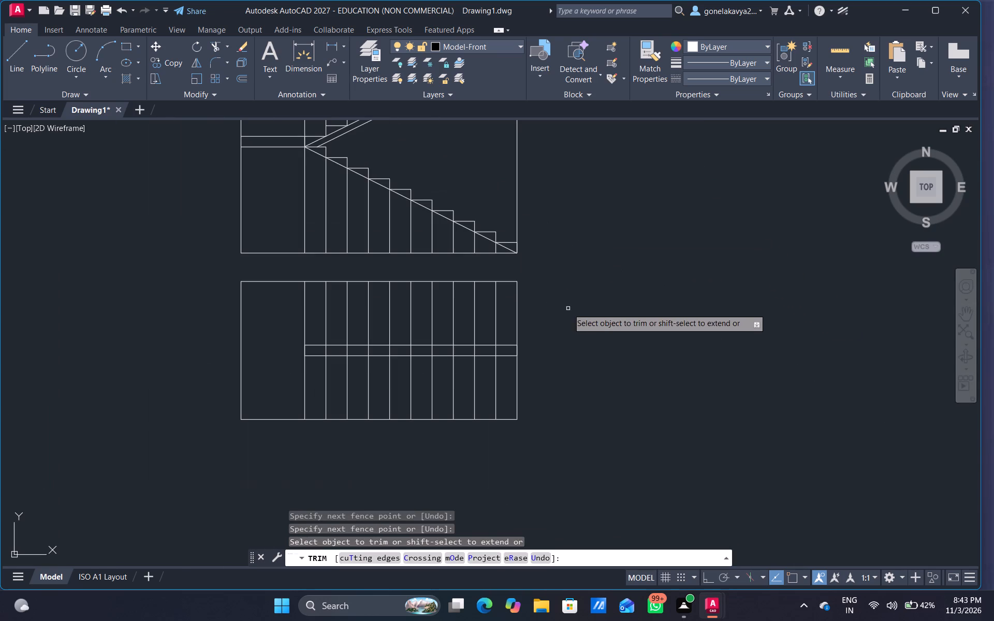
{"action": "key", "text": "ctrl+z"}
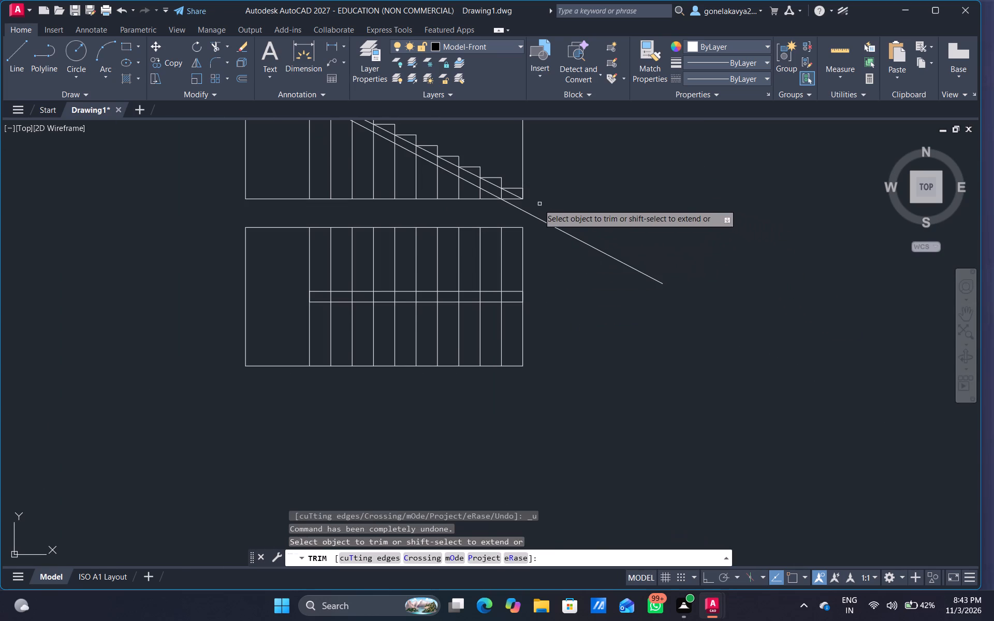
{"action": "left_click", "coordinate": [510, 203]}
{"action": "scroll", "coordinate": [608, 232], "scroll_direction": "down", "scroll_amount": 1}
{"action": "middle_click_drag", "start_coordinate": [610, 233], "coordinate": [642, 353]}
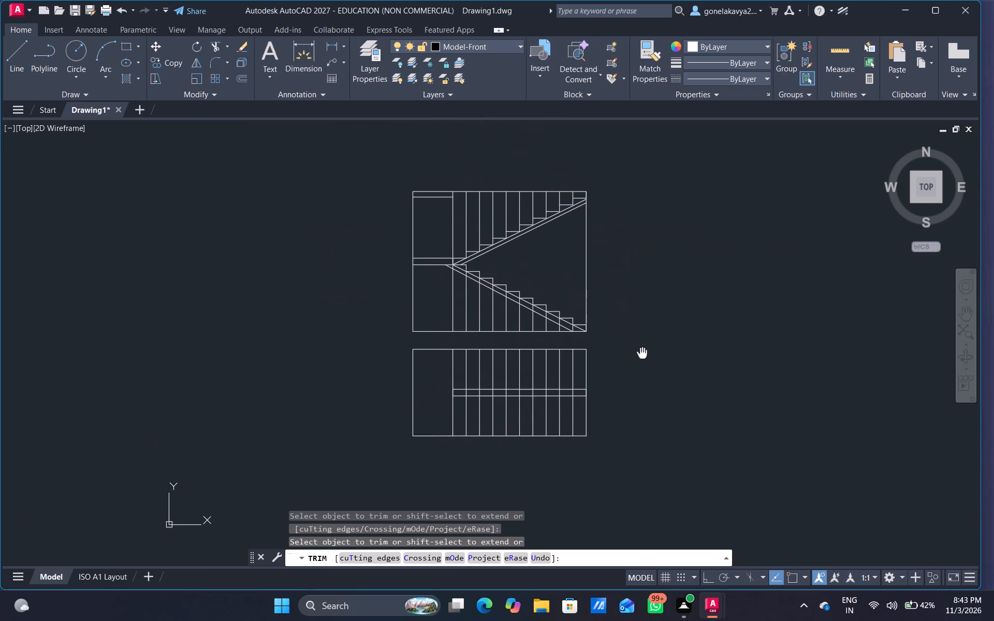
{"action": "middle_click_drag", "start_coordinate": [642, 353], "coordinate": [642, 354]}
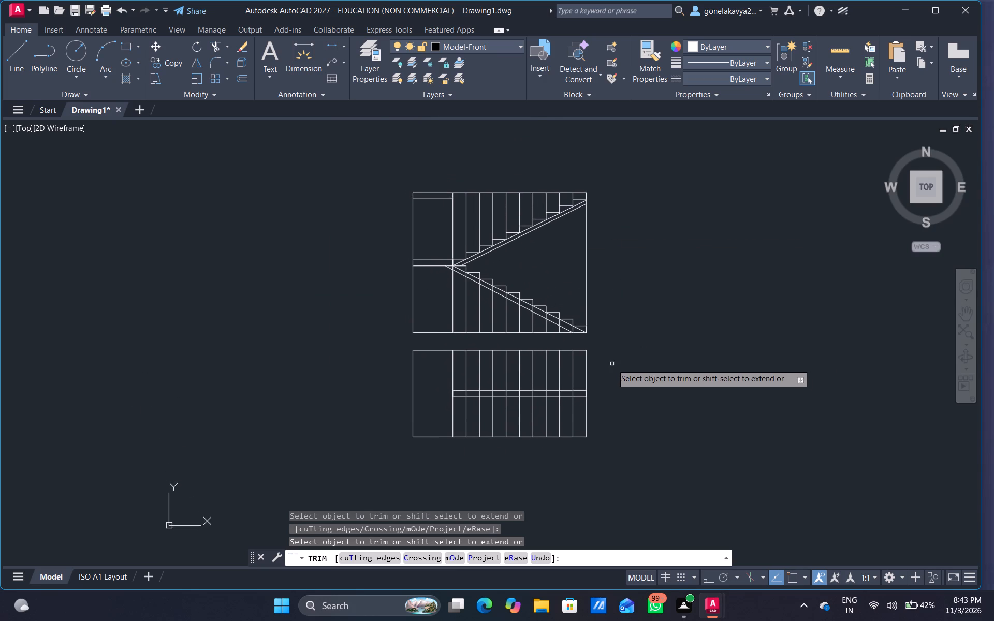
{"action": "scroll", "coordinate": [610, 361], "scroll_direction": "up", "scroll_amount": 1}
{"action": "middle_click_drag", "start_coordinate": [610, 349], "coordinate": [632, 395]}
{"action": "key", "text": "Escape"}
Trim the vertical line segments between the two sloped waist-slab lines at the eastern steps of the lower flight.
{"action": "key", "text": "t"}
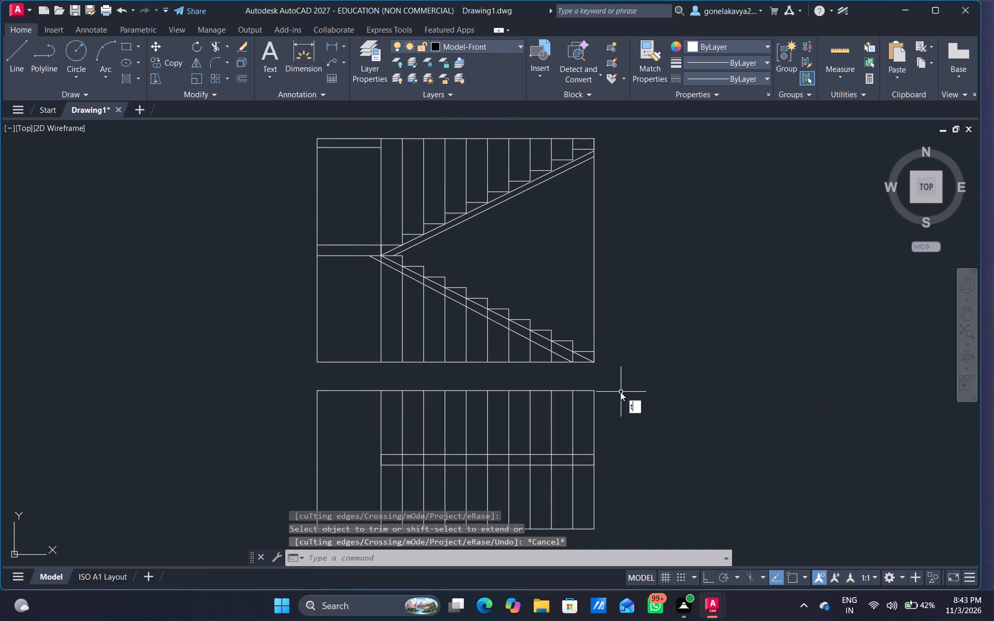
{"action": "key", "text": "r"}
{"action": "key", "text": "space"}
{"action": "scroll", "coordinate": [564, 356], "scroll_direction": "up", "scroll_amount": 4}
{"action": "left_click_drag", "start_coordinate": [472, 300], "coordinate": [490, 301]}
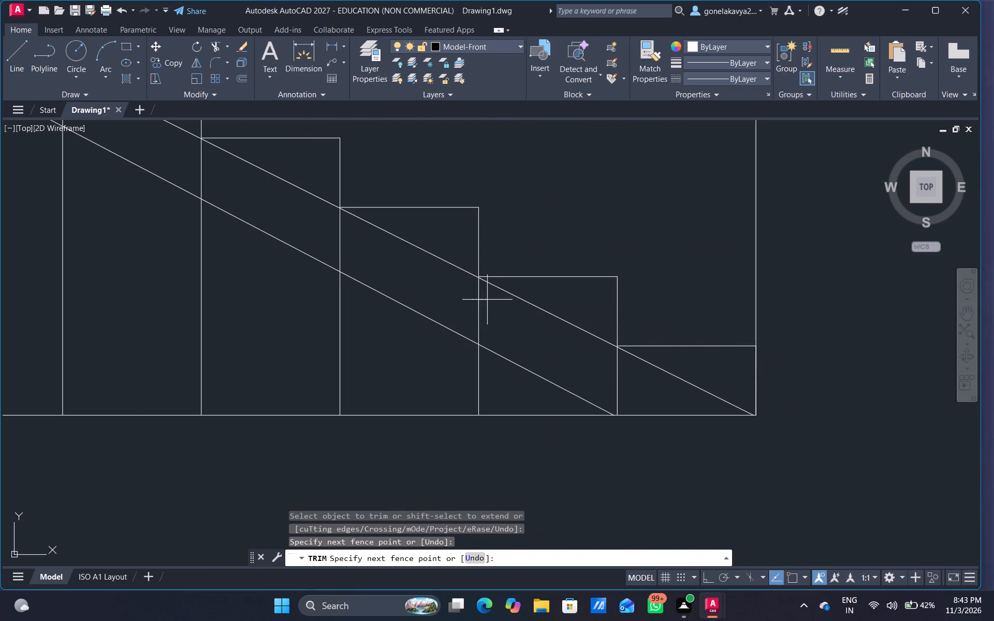
{"action": "left_click_drag", "start_coordinate": [490, 301], "coordinate": [622, 400]}
{"action": "middle_click_drag", "start_coordinate": [617, 398], "coordinate": [993, 620]}
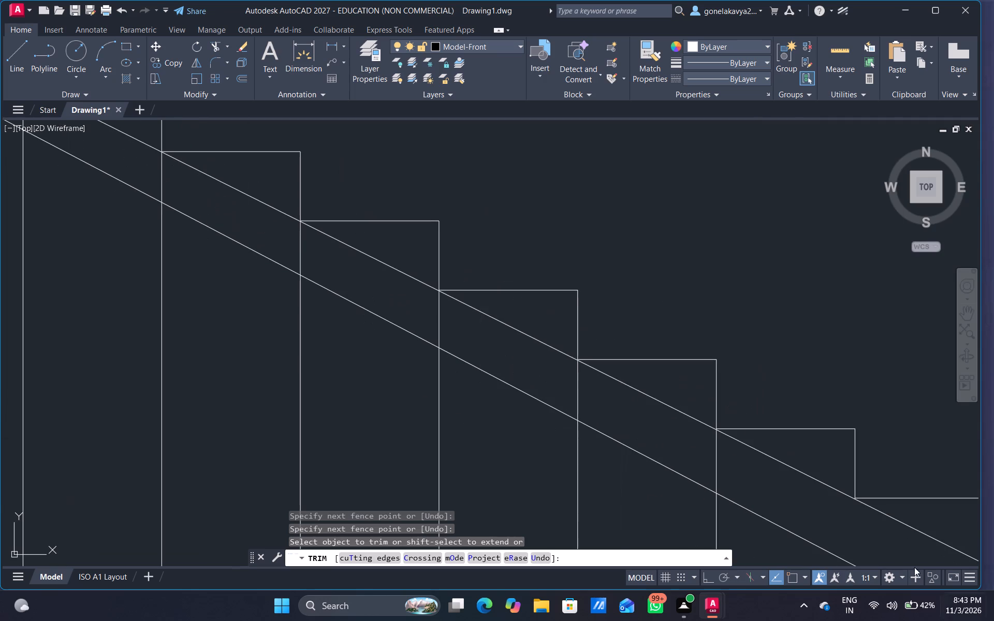
{"action": "left_click_drag", "start_coordinate": [566, 373], "coordinate": [725, 486]}
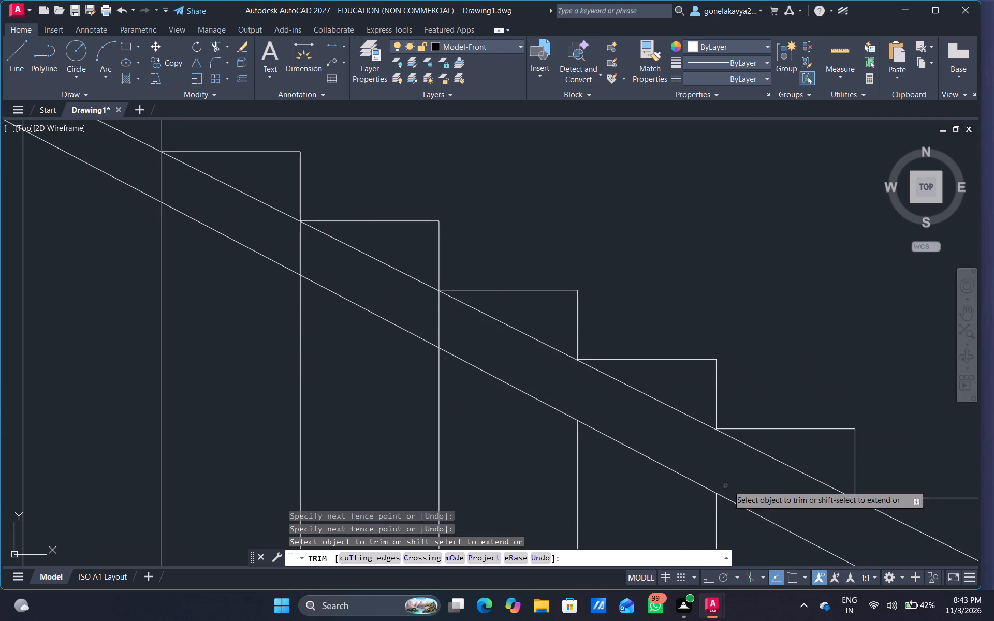
{"action": "scroll", "coordinate": [749, 471], "scroll_direction": "down", "scroll_amount": 2}
{"action": "scroll", "coordinate": [581, 393], "scroll_direction": "up", "scroll_amount": 2}
{"action": "left_click_drag", "start_coordinate": [542, 362], "coordinate": [565, 366]}
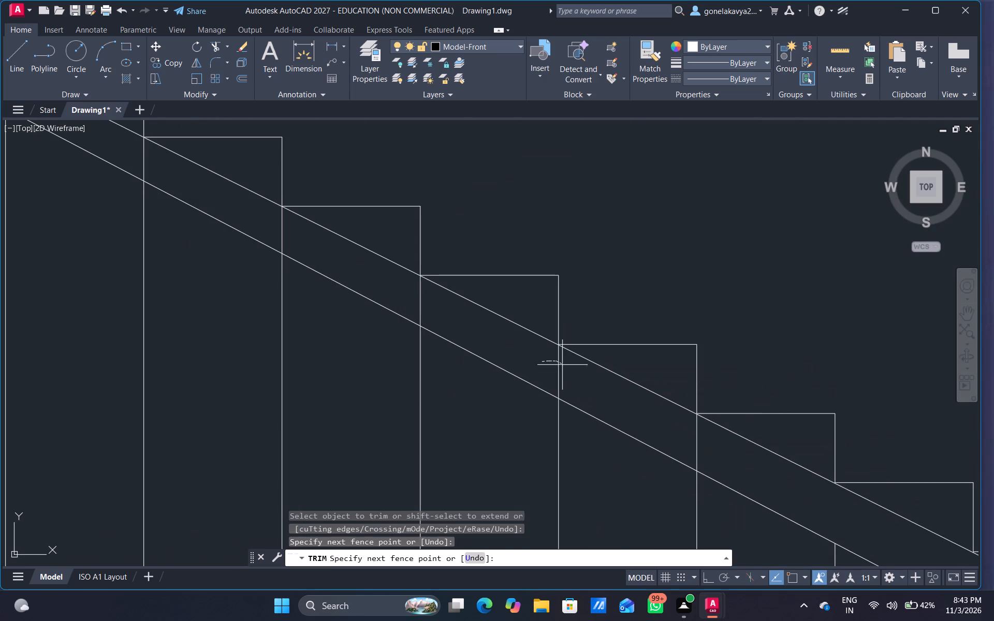
{"action": "left_click_drag", "start_coordinate": [565, 366], "coordinate": [708, 469]}
Trim the remaining vertical line segments inside the lower flight's waist slab, up to the landing's east edge.
{"action": "scroll", "coordinate": [679, 465], "scroll_direction": "down", "scroll_amount": 2}
{"action": "middle_click_drag", "start_coordinate": [644, 457], "coordinate": [693, 475]}
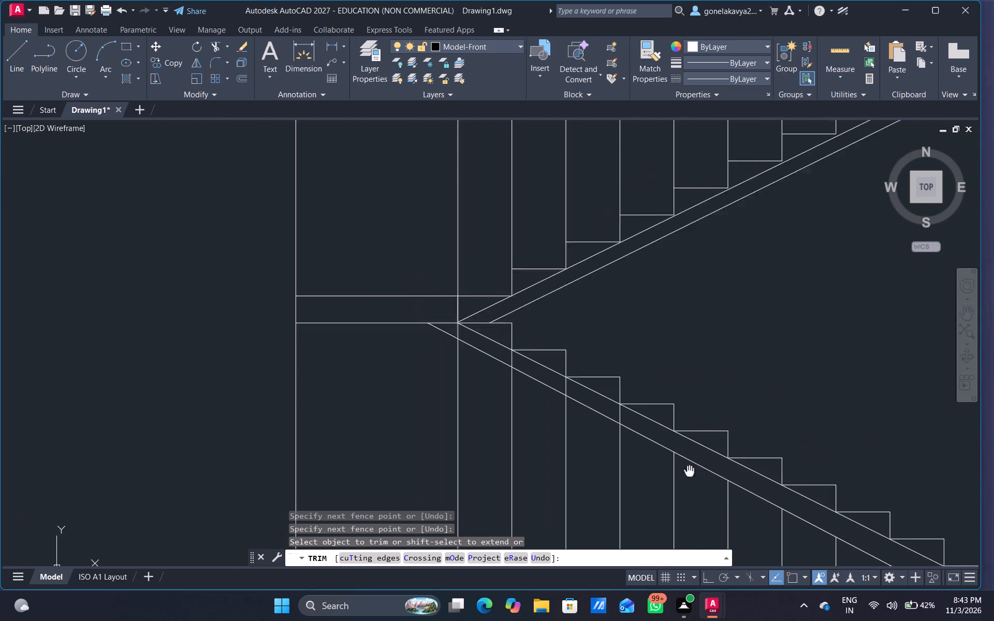
{"action": "middle_click_drag", "start_coordinate": [693, 475], "coordinate": [716, 496]}
{"action": "scroll", "coordinate": [632, 425], "scroll_direction": "up", "scroll_amount": 3}
{"action": "left_click_drag", "start_coordinate": [640, 438], "coordinate": [734, 523]}
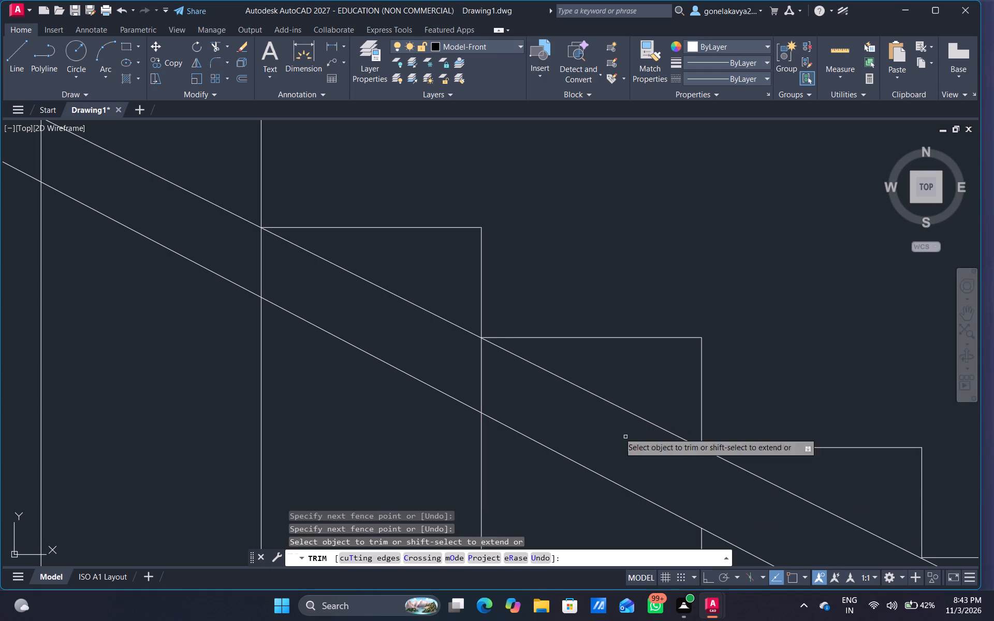
{"action": "left_click_drag", "start_coordinate": [472, 362], "coordinate": [516, 393]}
{"action": "middle_click_drag", "start_coordinate": [442, 305], "coordinate": [737, 483]}
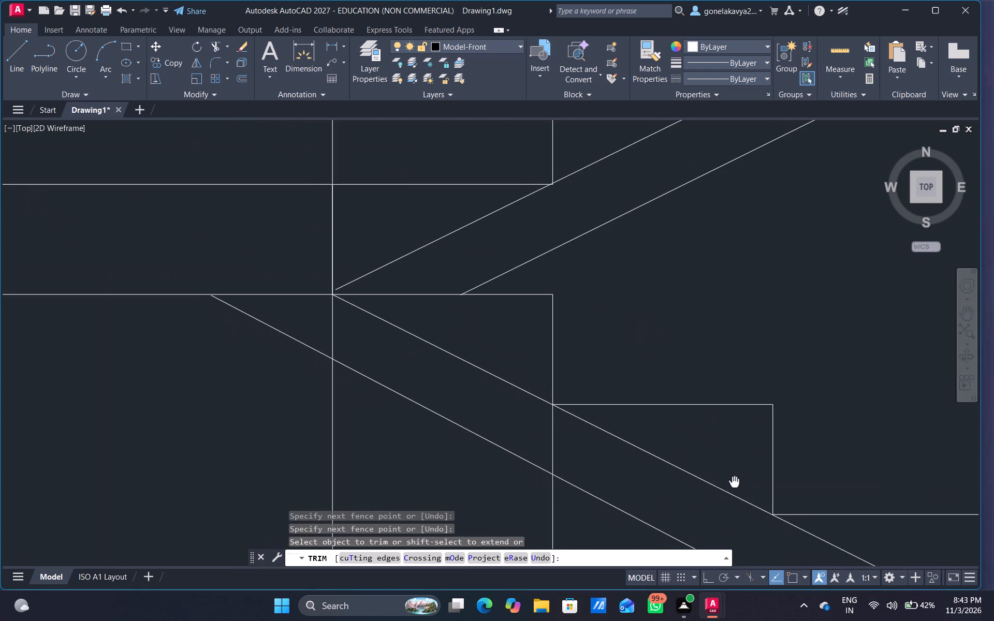
{"action": "middle_click_drag", "start_coordinate": [737, 483], "coordinate": [735, 482]}
{"action": "left_click_drag", "start_coordinate": [566, 437], "coordinate": [531, 413]}
{"action": "middle_click_drag", "start_coordinate": [475, 377], "coordinate": [497, 419]}
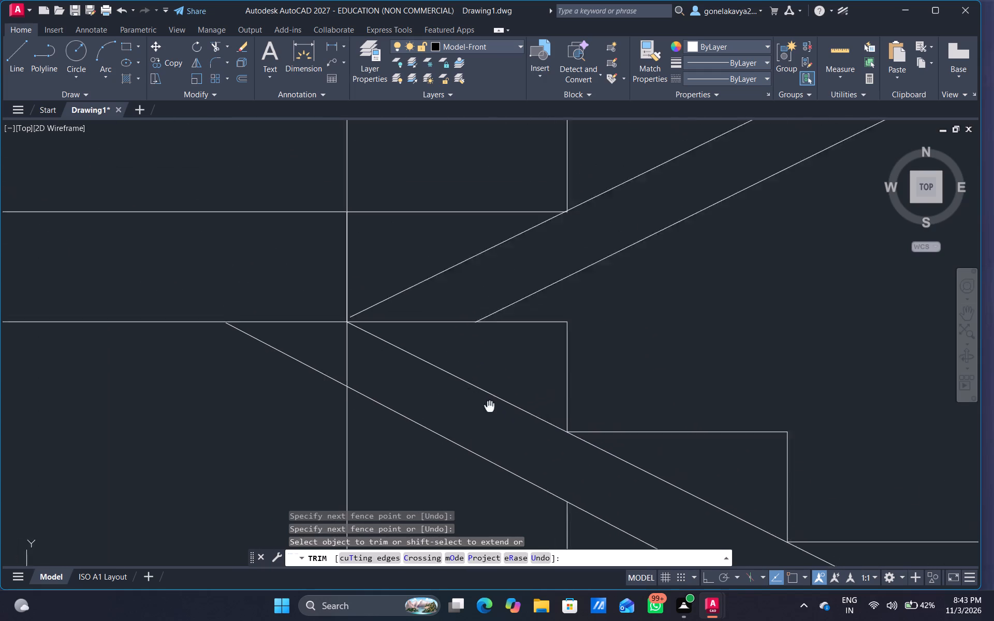
{"action": "middle_click_drag", "start_coordinate": [497, 419], "coordinate": [551, 476]}
{"action": "left_click_drag", "start_coordinate": [408, 410], "coordinate": [431, 430]}
{"action": "scroll", "coordinate": [585, 441], "scroll_direction": "down", "scroll_amount": 2}
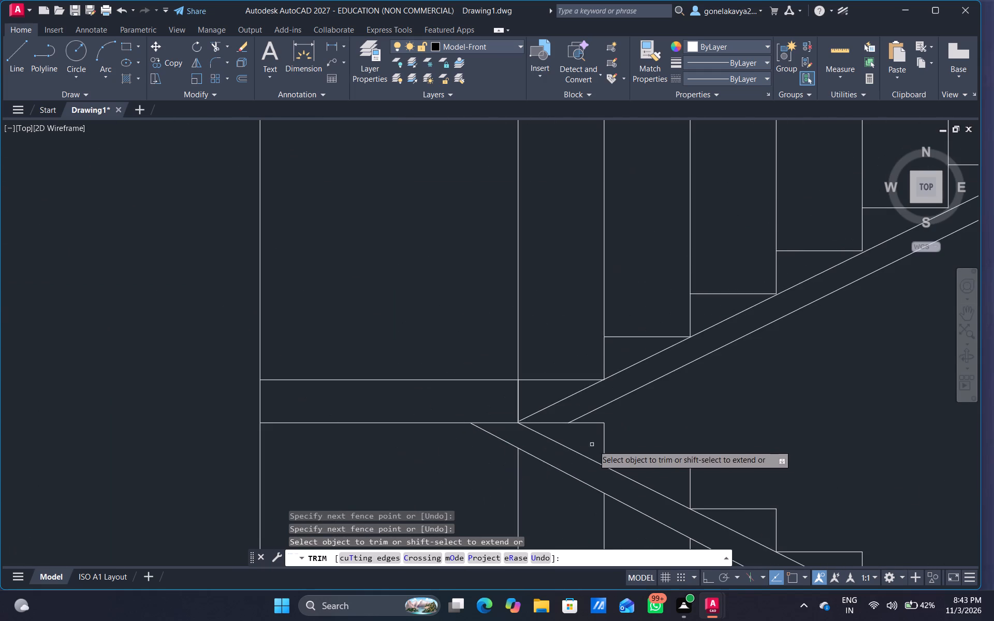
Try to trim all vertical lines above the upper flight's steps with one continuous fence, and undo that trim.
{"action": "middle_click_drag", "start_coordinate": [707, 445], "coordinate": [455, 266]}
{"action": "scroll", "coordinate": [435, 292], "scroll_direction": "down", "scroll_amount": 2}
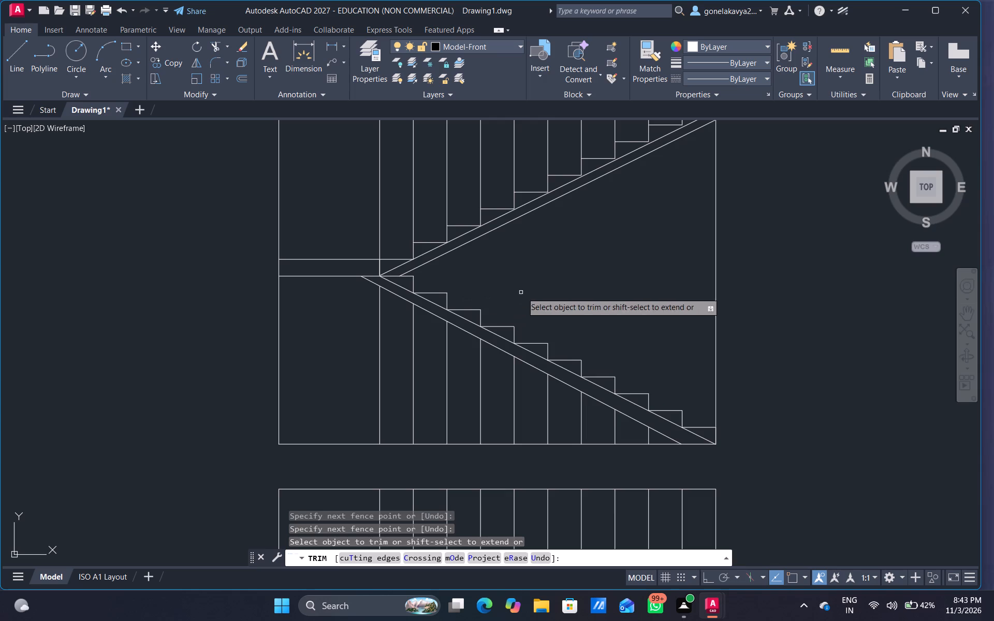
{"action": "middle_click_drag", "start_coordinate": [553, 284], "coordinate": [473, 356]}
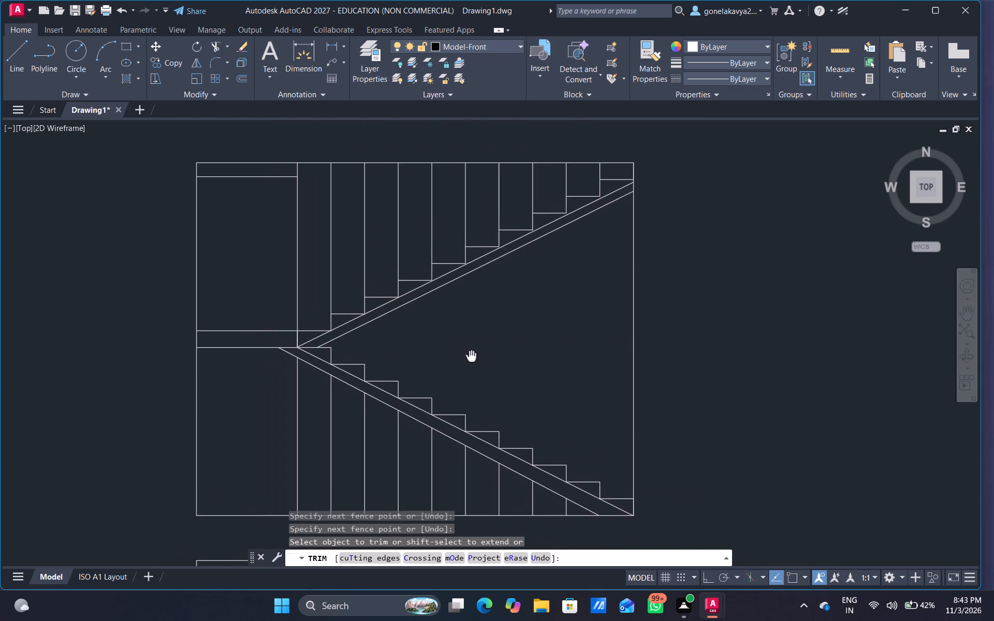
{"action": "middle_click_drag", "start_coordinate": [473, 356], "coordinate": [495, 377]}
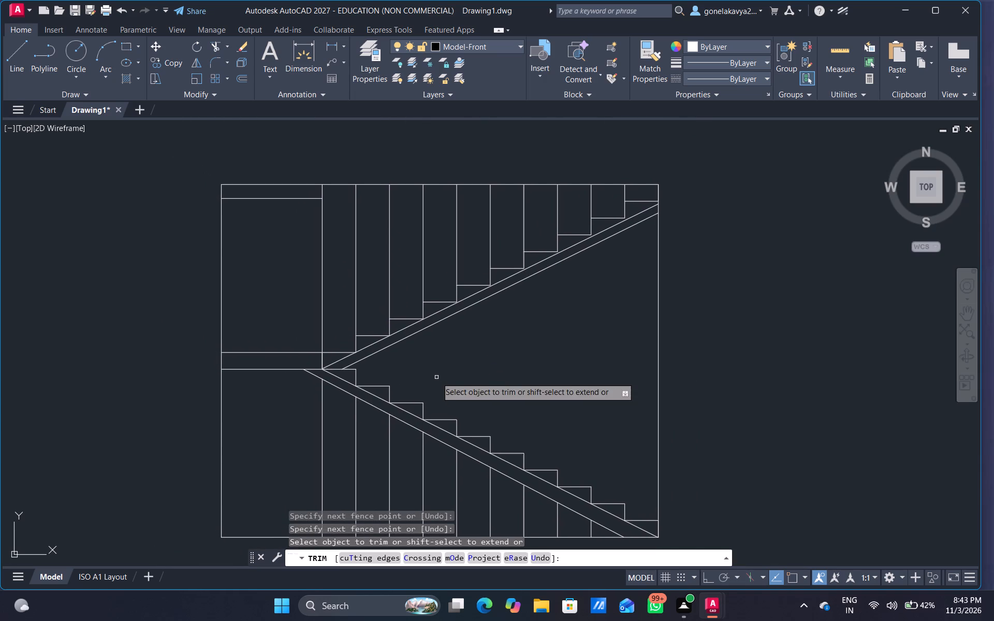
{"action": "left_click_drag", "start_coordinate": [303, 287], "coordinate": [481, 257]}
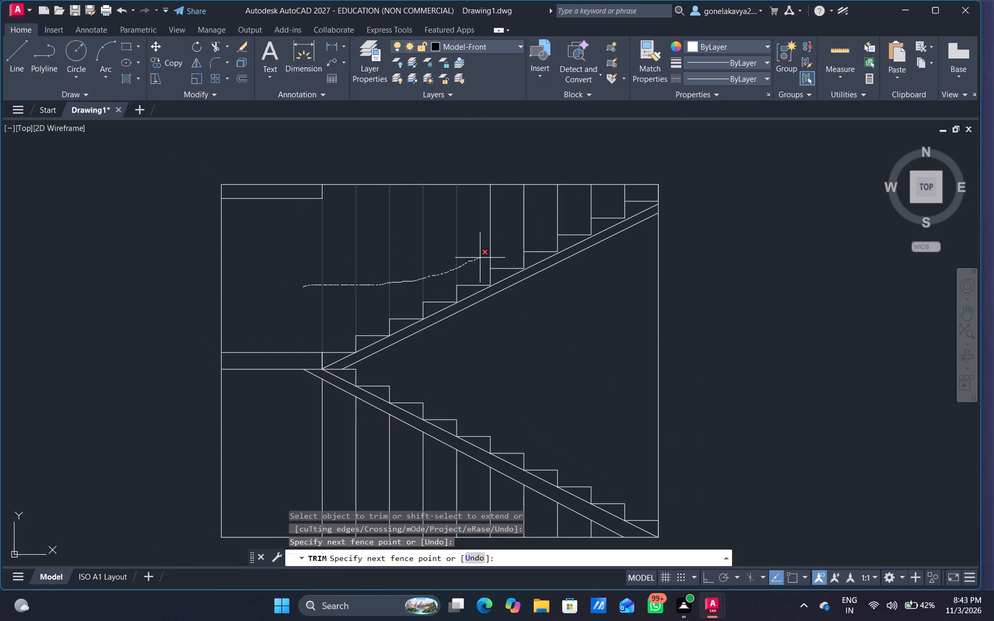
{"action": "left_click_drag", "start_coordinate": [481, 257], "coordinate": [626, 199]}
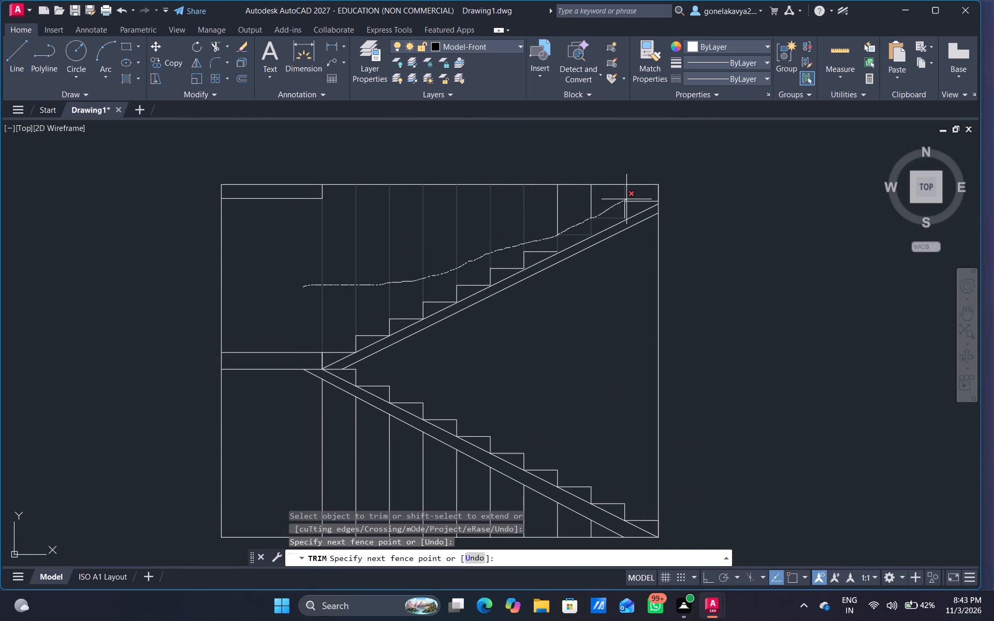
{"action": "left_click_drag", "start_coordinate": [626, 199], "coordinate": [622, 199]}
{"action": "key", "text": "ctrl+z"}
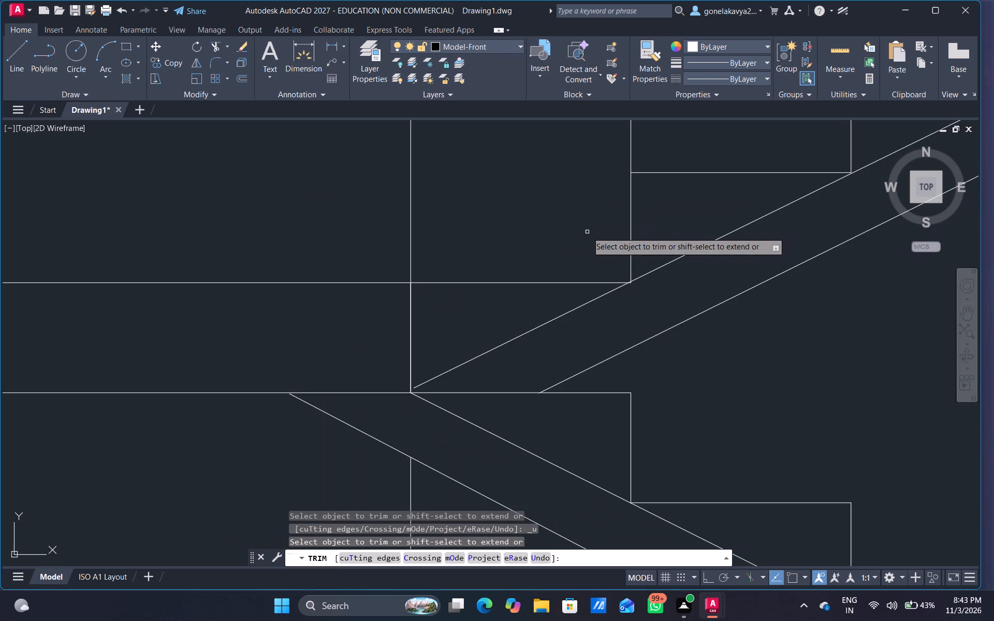
Trim the vertical projection lines above the upper flight's steps, from the top east step back to the landing's vertical line.
{"action": "scroll", "coordinate": [595, 232], "scroll_direction": "down", "scroll_amount": 4}
{"action": "middle_click_drag", "start_coordinate": [726, 235], "coordinate": [516, 371]}
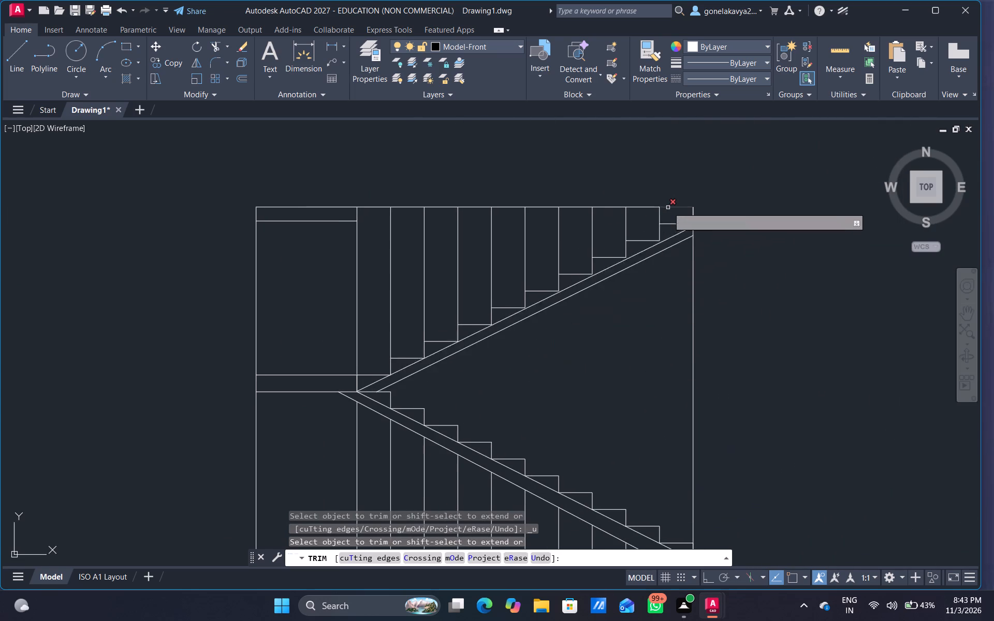
{"action": "scroll", "coordinate": [668, 207], "scroll_direction": "up", "scroll_amount": 2}
{"action": "left_click_drag", "start_coordinate": [647, 225], "coordinate": [560, 238]}
{"action": "left_click_drag", "start_coordinate": [553, 241], "coordinate": [579, 241]}
{"action": "left_click_drag", "start_coordinate": [279, 280], "coordinate": [493, 291]}
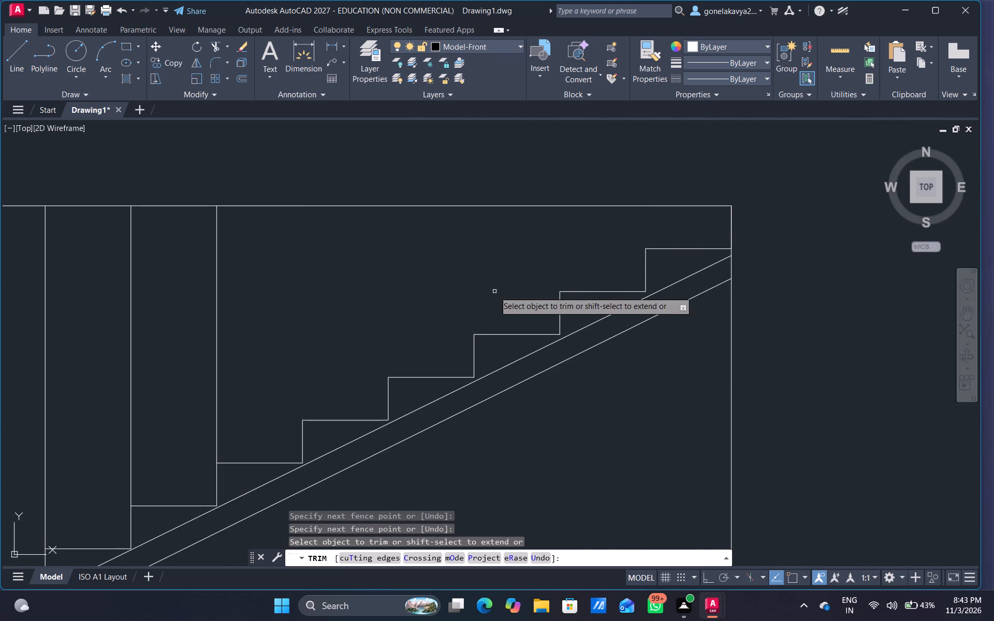
{"action": "middle_click_drag", "start_coordinate": [486, 291], "coordinate": [880, 245]}
{"action": "scroll", "coordinate": [880, 245], "scroll_direction": "down", "scroll_amount": 2}
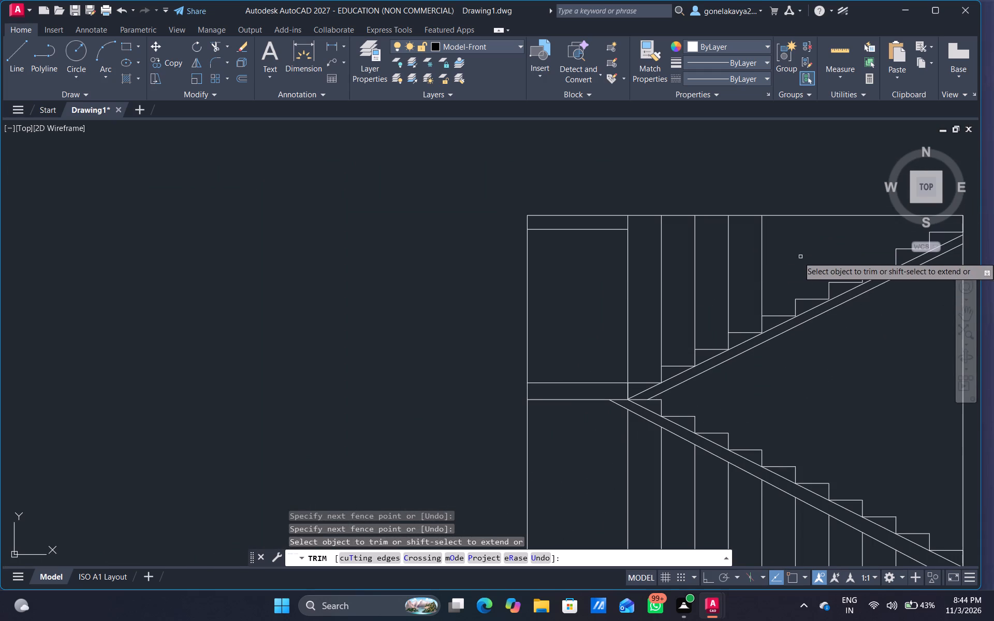
{"action": "left_click_drag", "start_coordinate": [772, 259], "coordinate": [628, 272]}
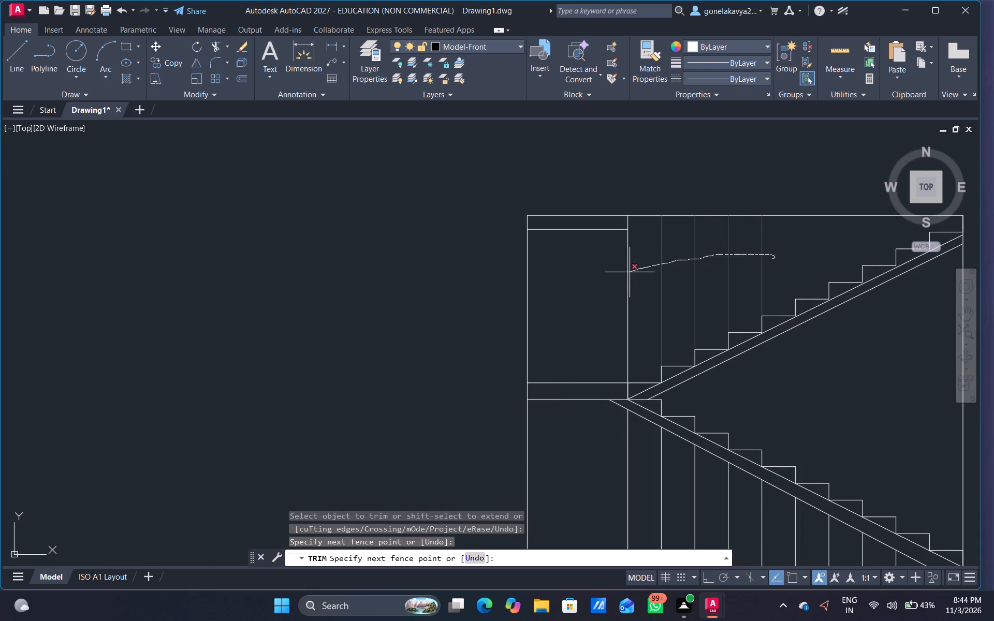
{"action": "left_click_drag", "start_coordinate": [628, 272], "coordinate": [619, 275]}
{"action": "middle_click_drag", "start_coordinate": [772, 378], "coordinate": [777, 375]}
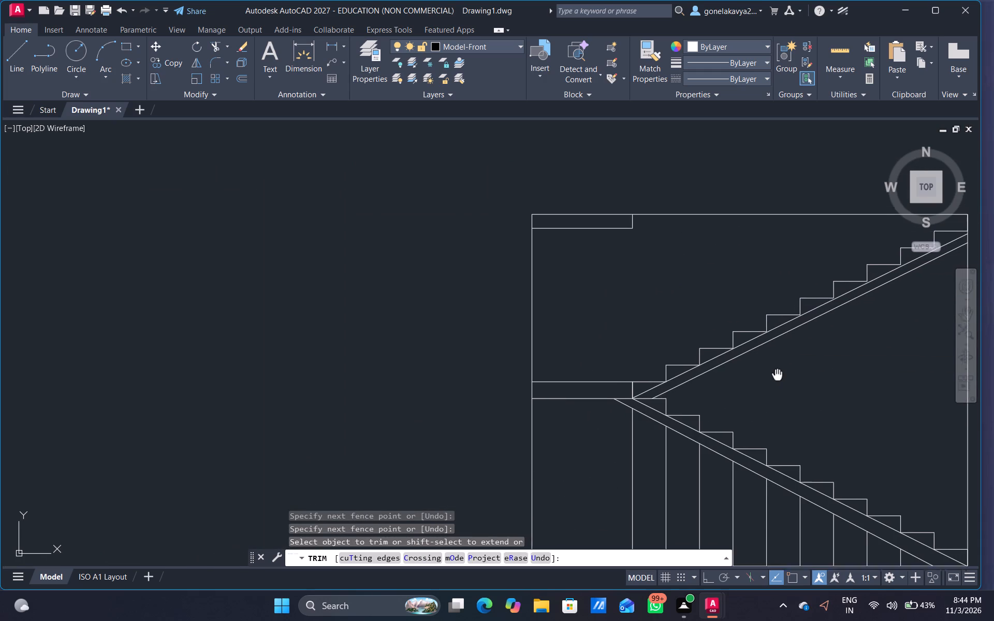
{"action": "middle_click_drag", "start_coordinate": [777, 375], "coordinate": [702, 318]}
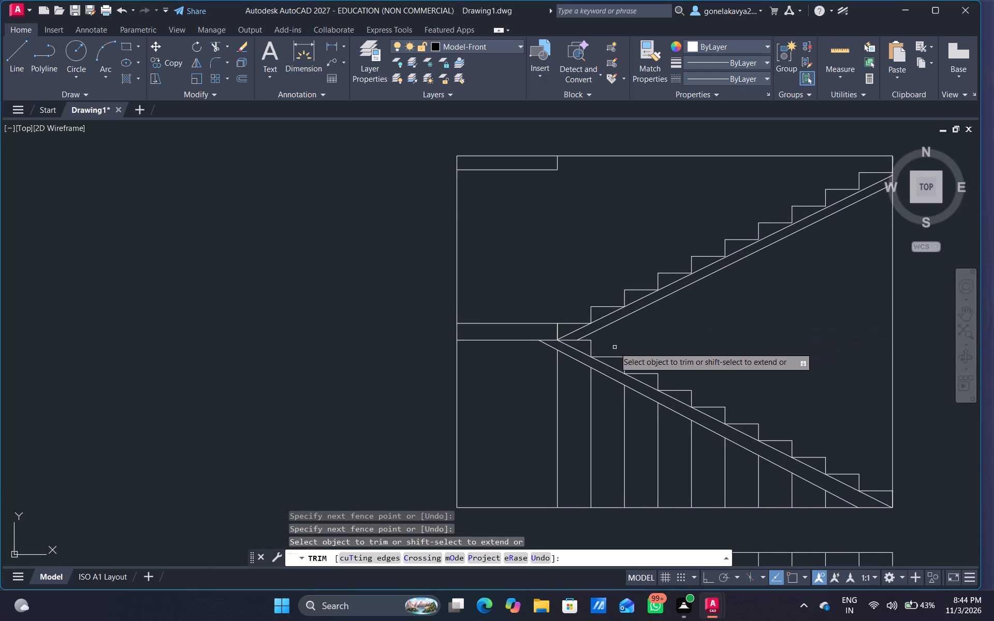
{"action": "middle_click_drag", "start_coordinate": [672, 348], "coordinate": [673, 313]}
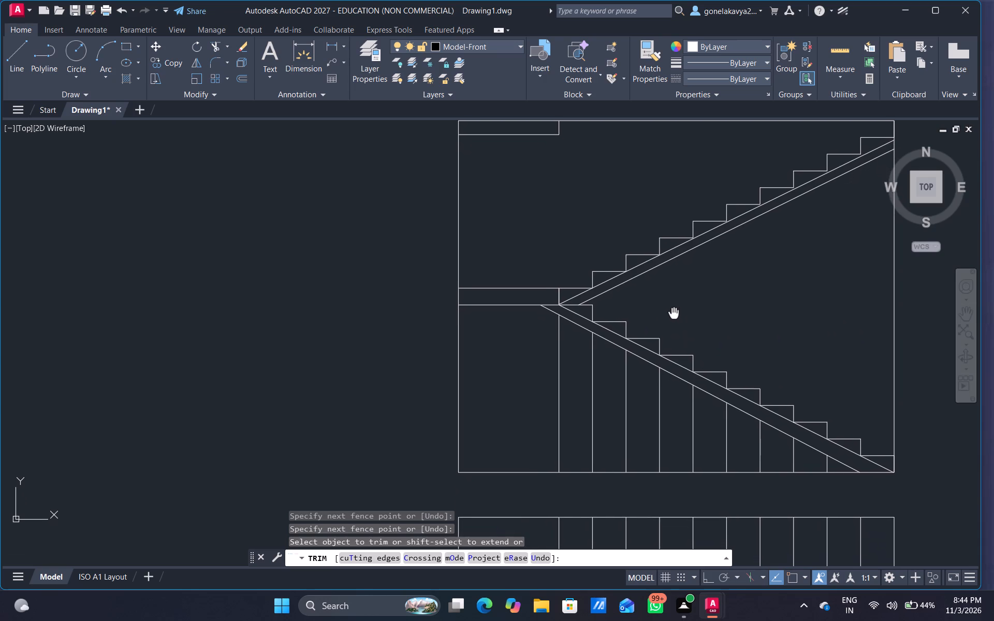
{"action": "middle_click_drag", "start_coordinate": [673, 313], "coordinate": [553, 335]}
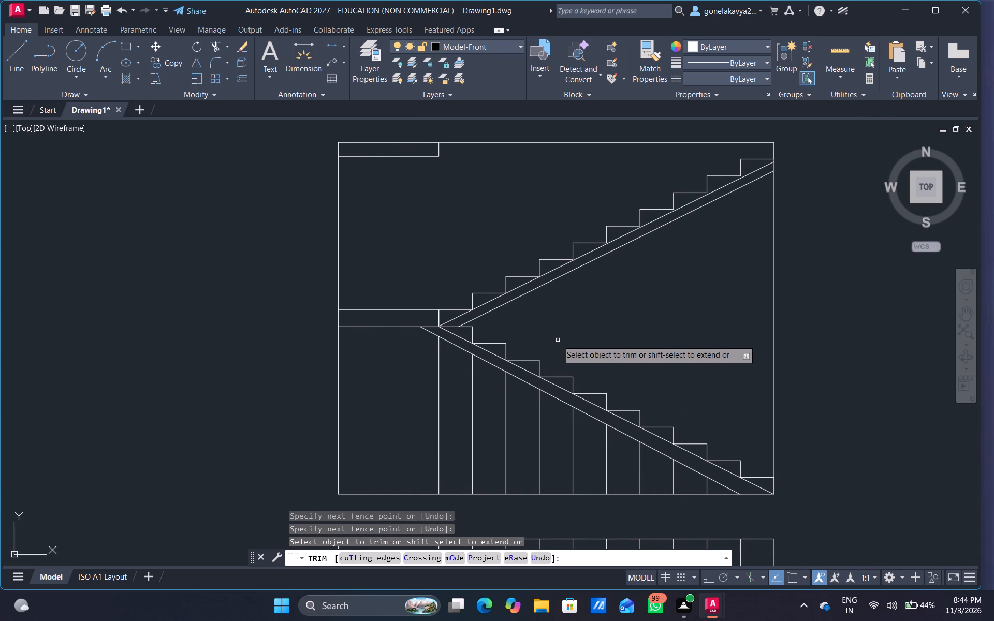
{"action": "key", "text": "Escape"}
Extend the vertical lines beneath the lower flight past the section's base to the plan's top edge.
{"action": "type", "text": "exc"}
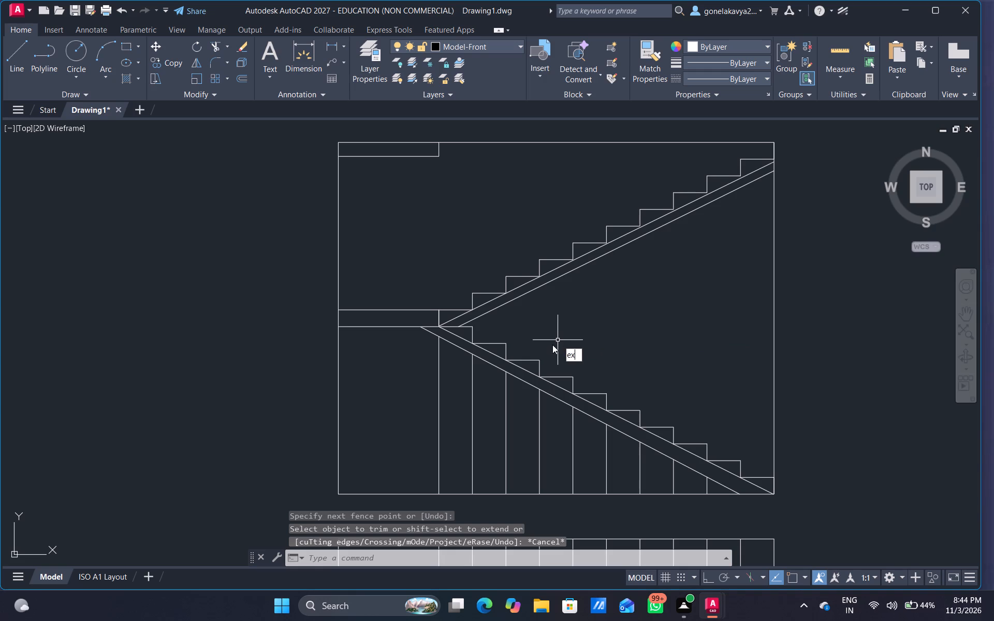
{"action": "key", "text": "BackSpace"}
{"action": "key", "text": "BackSpace"}
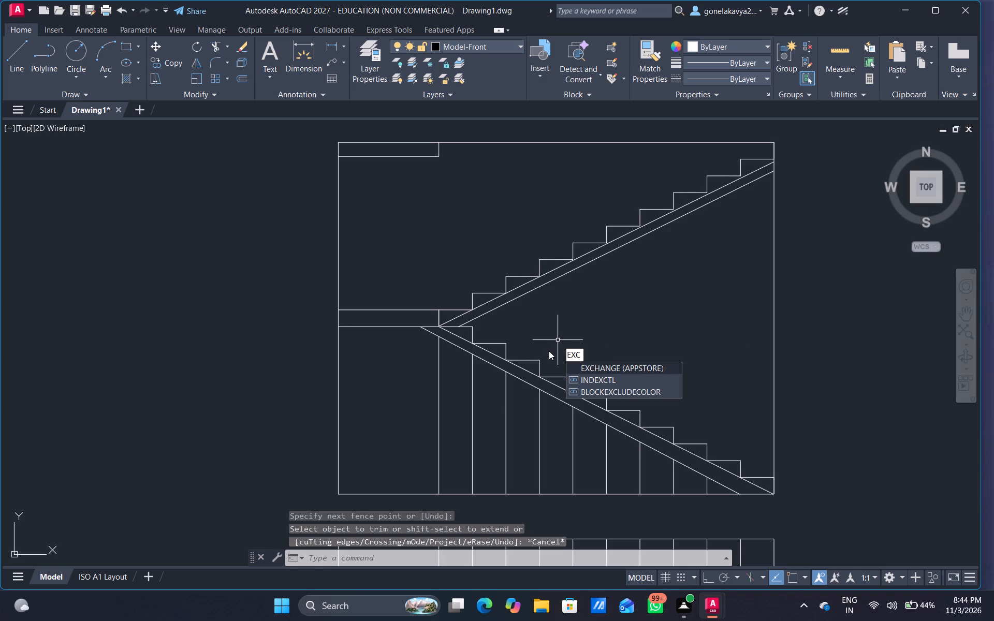
{"action": "key", "text": "space"}
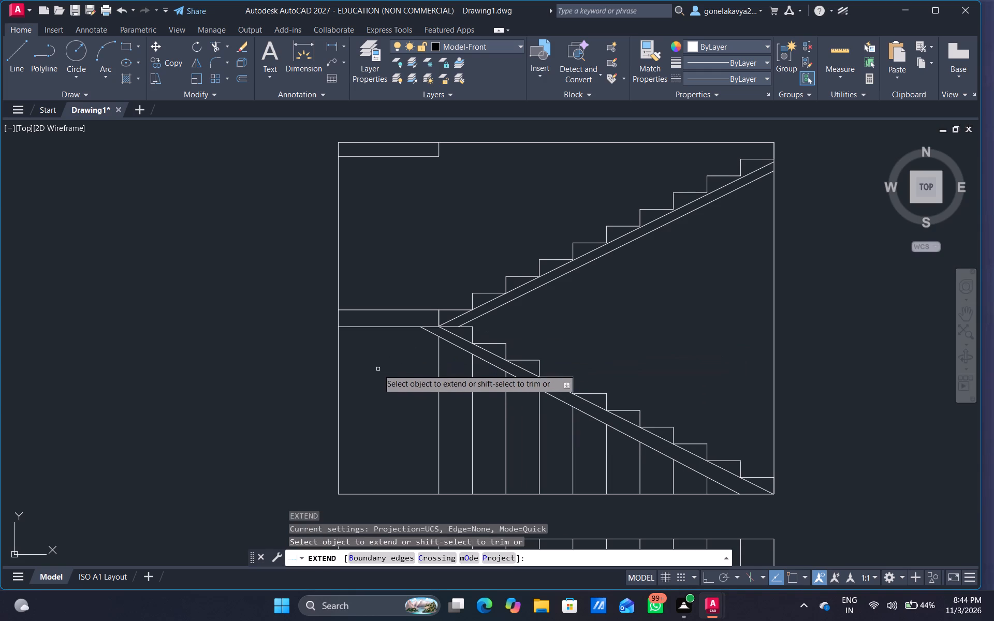
{"action": "left_click_drag", "start_coordinate": [412, 396], "coordinate": [415, 397]}
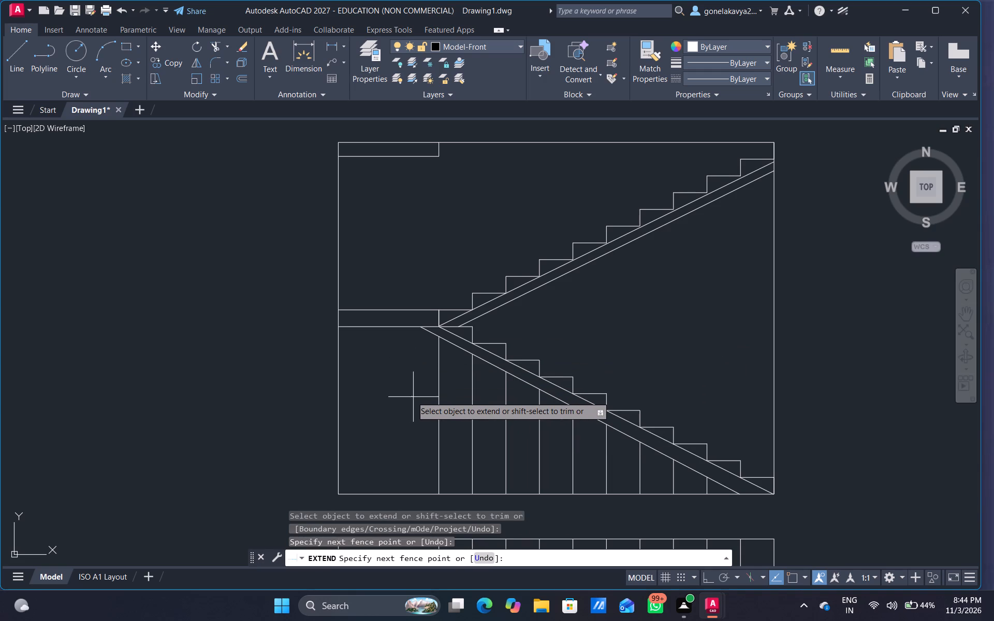
{"action": "left_click_drag", "start_coordinate": [415, 397], "coordinate": [638, 485]}
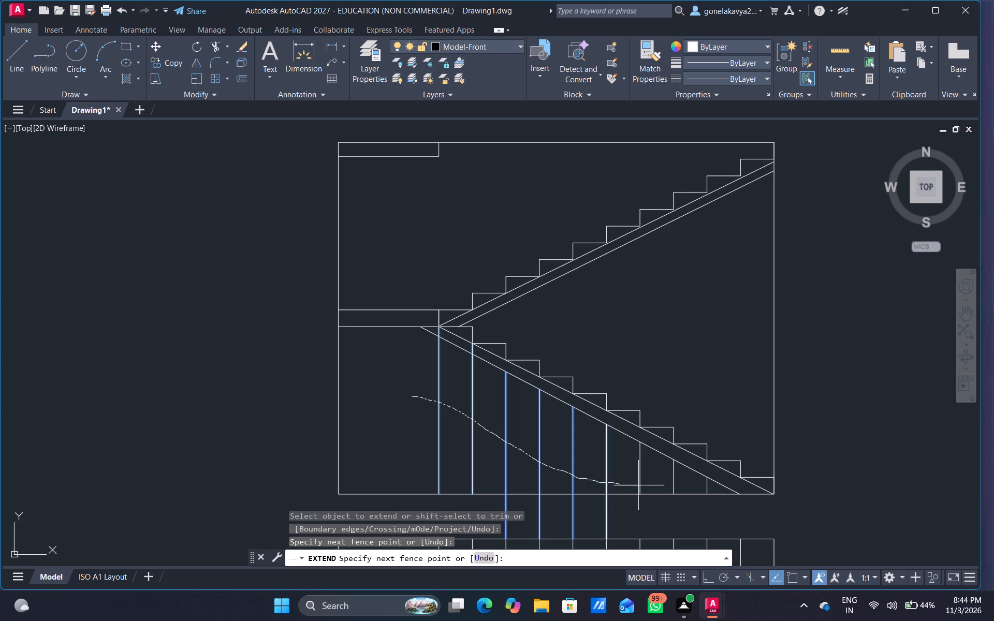
{"action": "left_click_drag", "start_coordinate": [638, 485], "coordinate": [694, 499]}
{"action": "left_click_drag", "start_coordinate": [679, 487], "coordinate": [586, 411]}
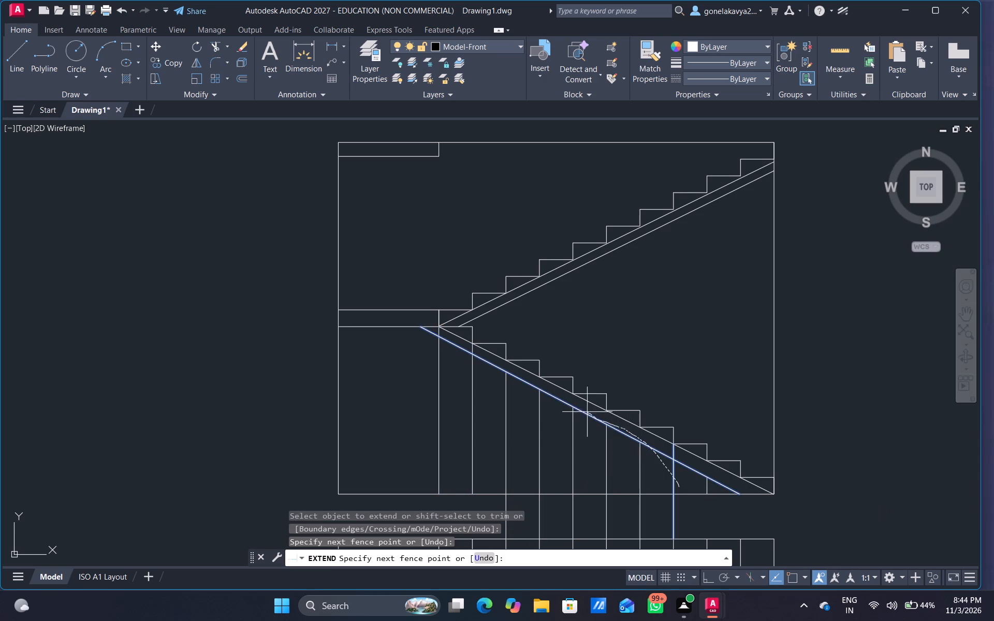
{"action": "left_click_drag", "start_coordinate": [586, 411], "coordinate": [542, 392]}
Extend the vertical lines beneath the lower flight upward through its waist slab and steps to the upper flight's underside.
{"action": "left_click_drag", "start_coordinate": [630, 469], "coordinate": [541, 415]}
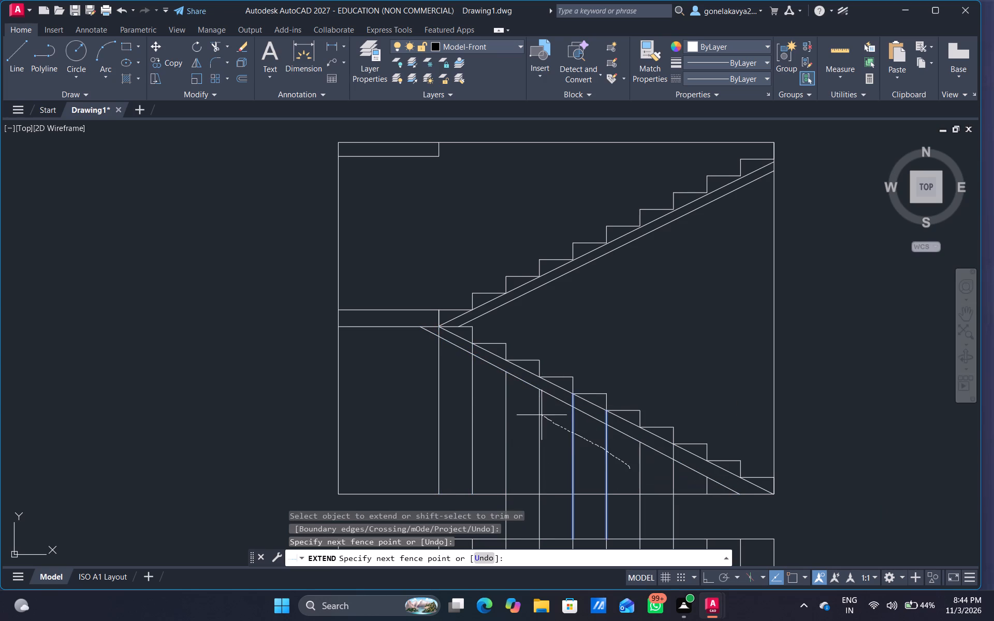
{"action": "left_click_drag", "start_coordinate": [541, 415], "coordinate": [444, 376]}
{"action": "left_click_drag", "start_coordinate": [425, 378], "coordinate": [499, 408]}
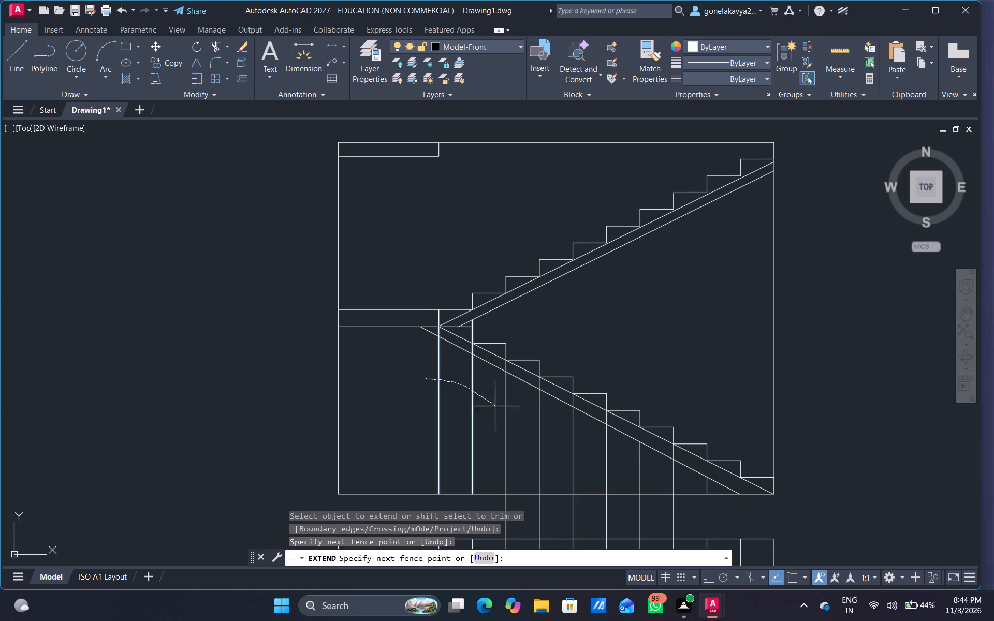
{"action": "left_click_drag", "start_coordinate": [499, 408], "coordinate": [664, 490]}
{"action": "left_click_drag", "start_coordinate": [496, 419], "coordinate": [626, 469]}
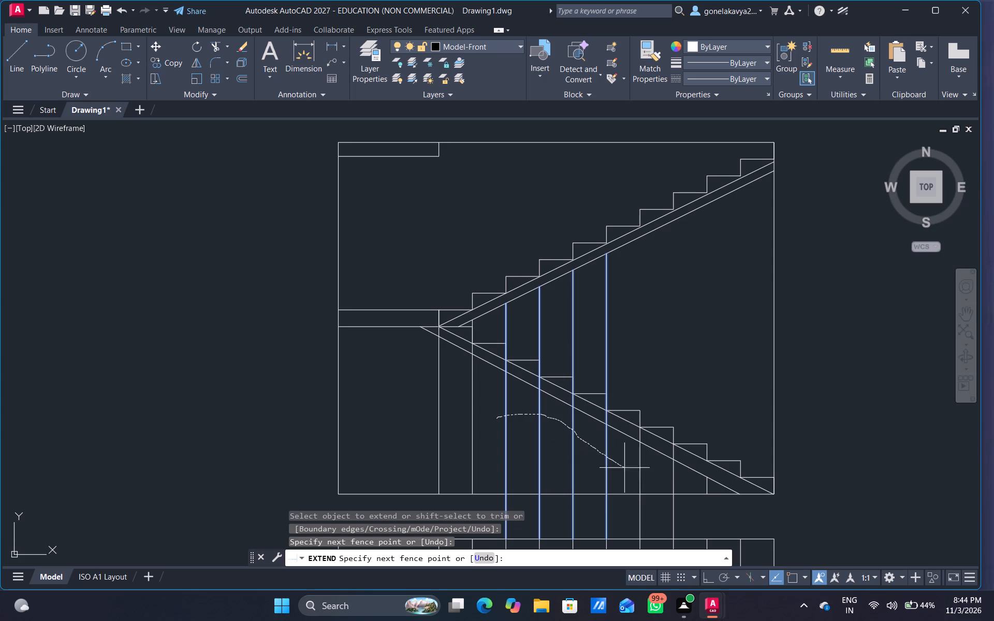
{"action": "left_click_drag", "start_coordinate": [626, 469], "coordinate": [708, 504]}
{"action": "left_click_drag", "start_coordinate": [681, 483], "coordinate": [578, 418]}
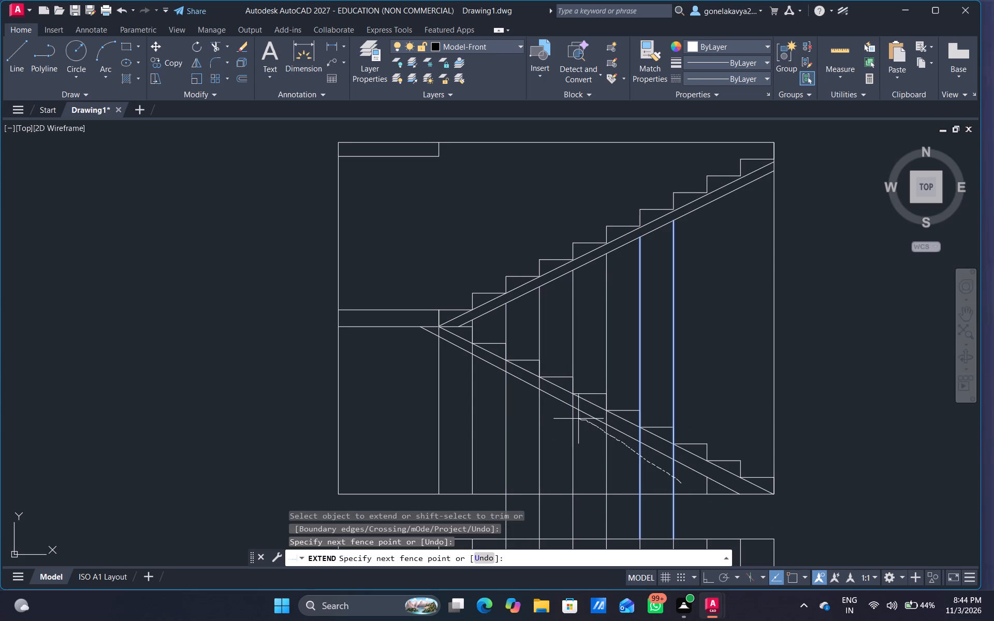
{"action": "left_click_drag", "start_coordinate": [578, 418], "coordinate": [520, 401]}
Extend the vertical lines between the two flights upward through the upper flight's waist slab to its steps.
{"action": "left_click_drag", "start_coordinate": [712, 374], "coordinate": [624, 337]}
{"action": "left_click_drag", "start_coordinate": [624, 337], "coordinate": [511, 317]}
{"action": "left_click", "coordinate": [505, 322]}
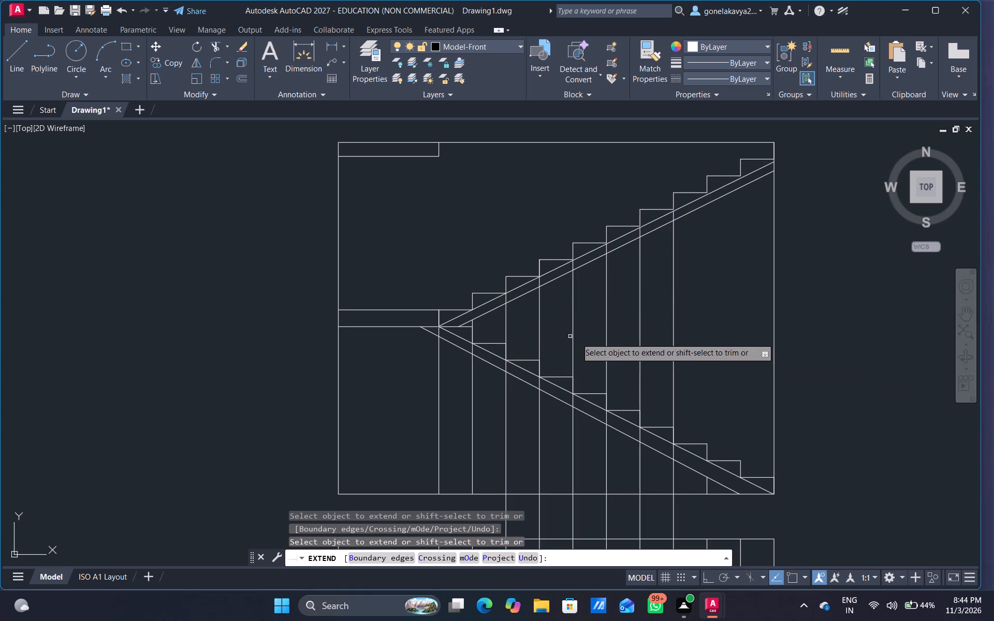
Extend the two easternmost vertical step lines, one down to the plan and both up to the upper flight's underside.
{"action": "left_click", "coordinate": [707, 487]}
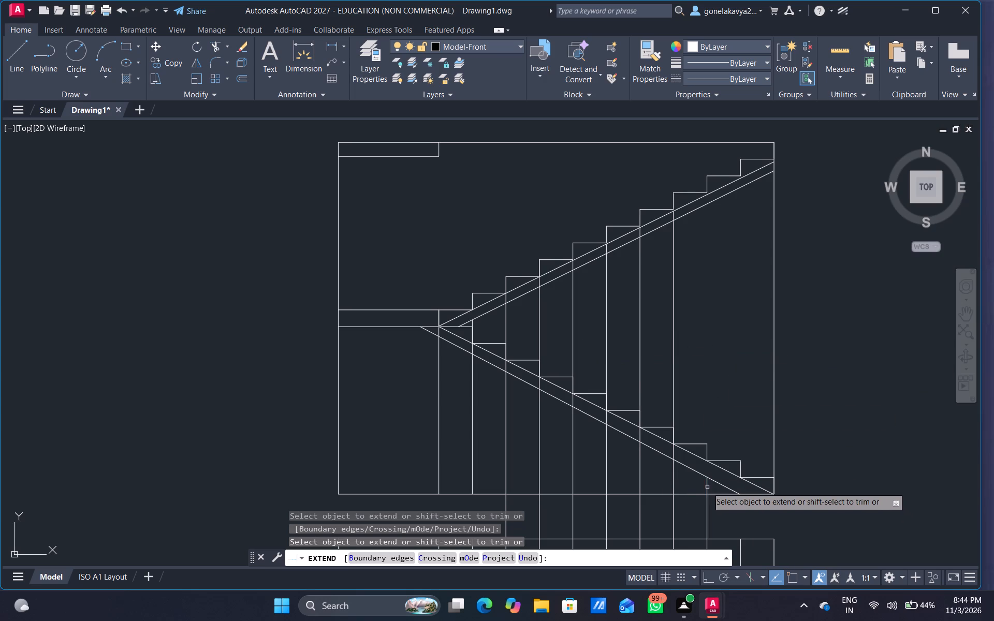
{"action": "left_click", "coordinate": [707, 484]}
{"action": "left_click", "coordinate": [708, 470]}
{"action": "left_click", "coordinate": [707, 468]}
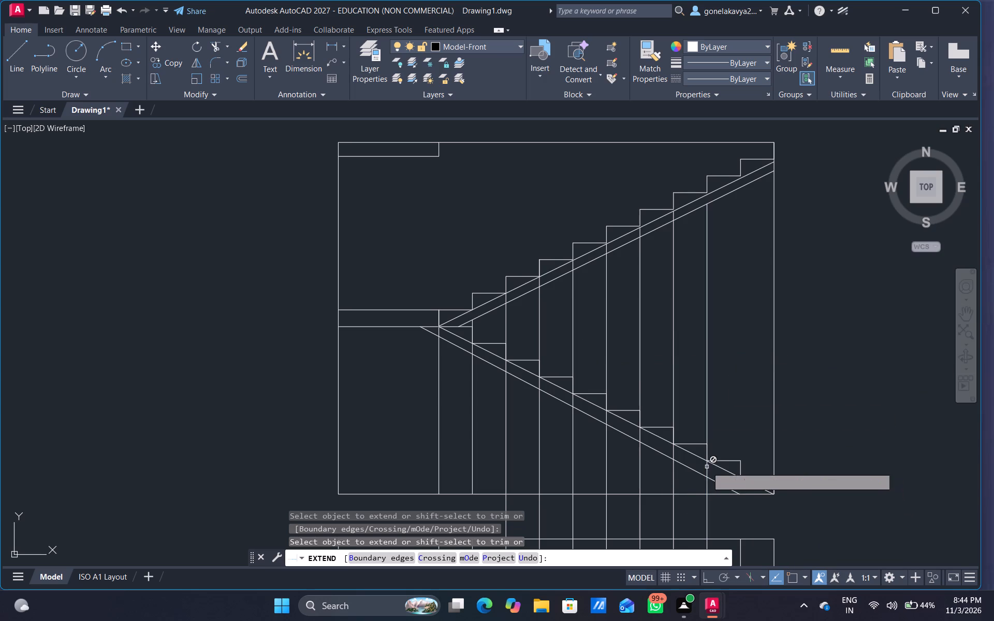
{"action": "left_click", "coordinate": [742, 469]}
{"action": "left_click_drag", "start_coordinate": [743, 443], "coordinate": [725, 439]}
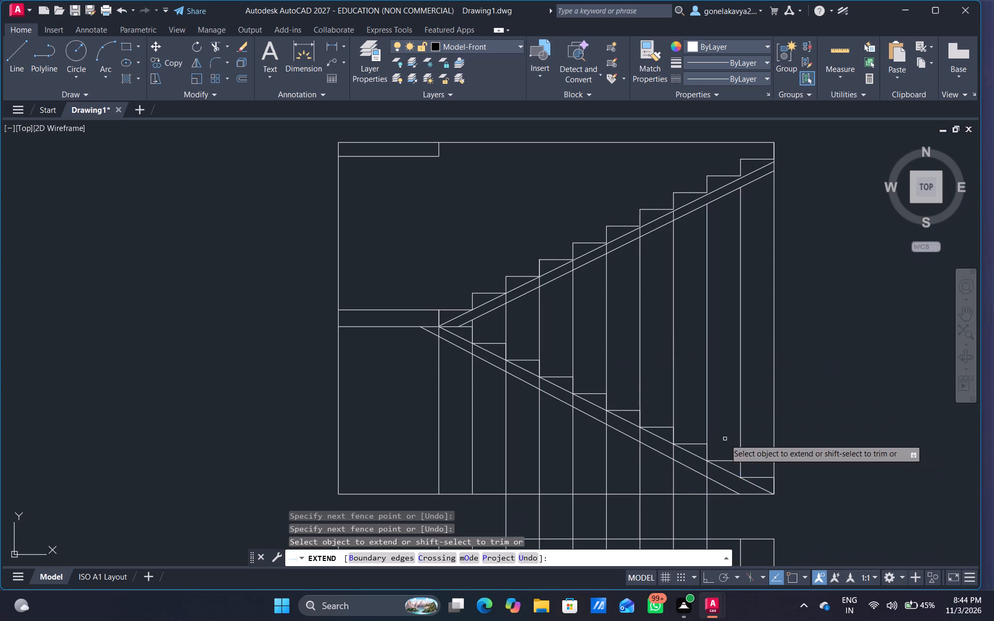
{"action": "left_click_drag", "start_coordinate": [747, 433], "coordinate": [731, 430]}
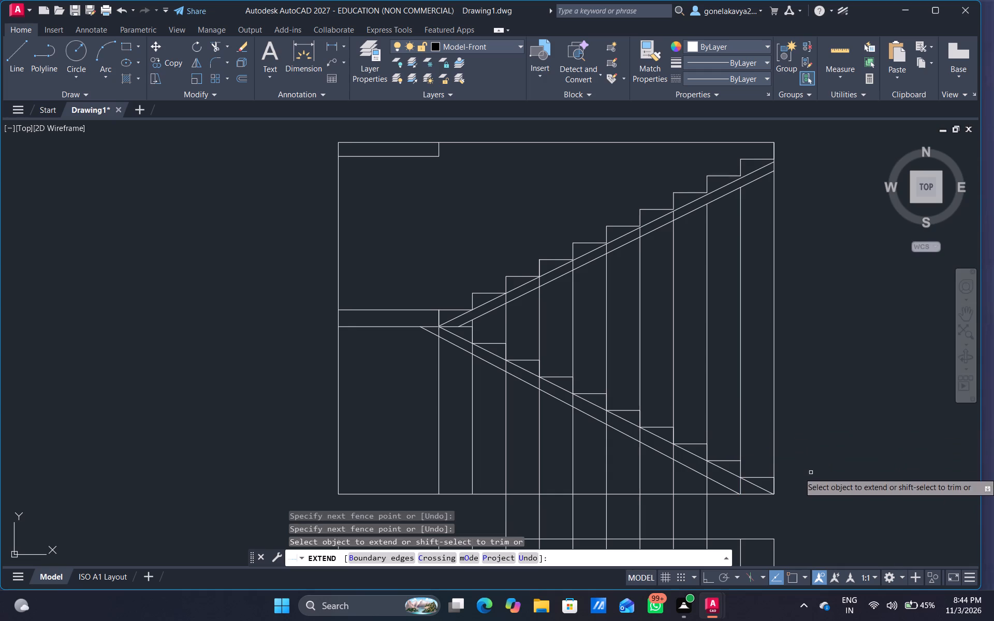
{"action": "key", "text": "Escape"}
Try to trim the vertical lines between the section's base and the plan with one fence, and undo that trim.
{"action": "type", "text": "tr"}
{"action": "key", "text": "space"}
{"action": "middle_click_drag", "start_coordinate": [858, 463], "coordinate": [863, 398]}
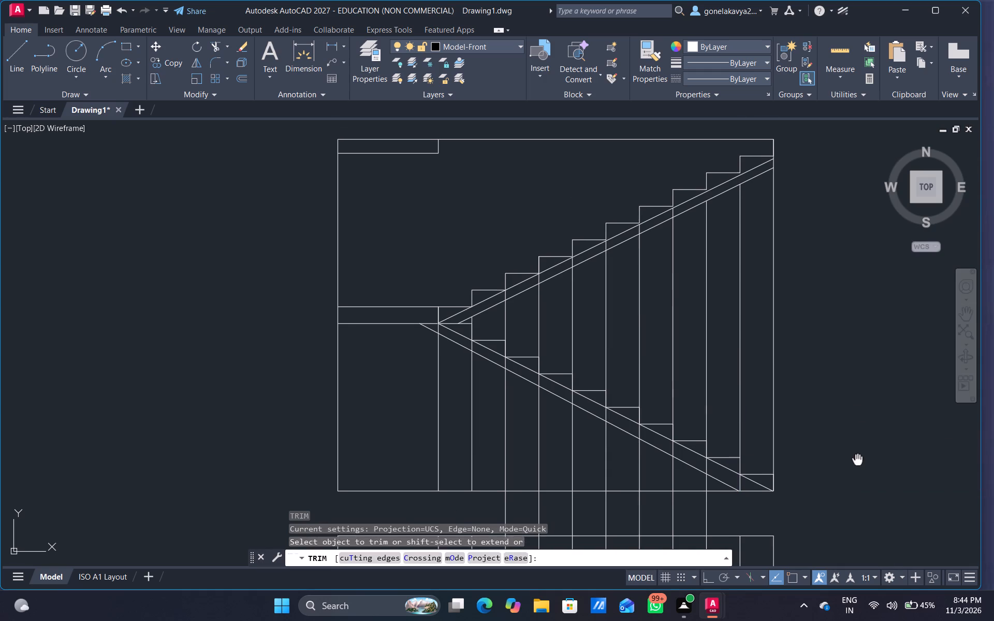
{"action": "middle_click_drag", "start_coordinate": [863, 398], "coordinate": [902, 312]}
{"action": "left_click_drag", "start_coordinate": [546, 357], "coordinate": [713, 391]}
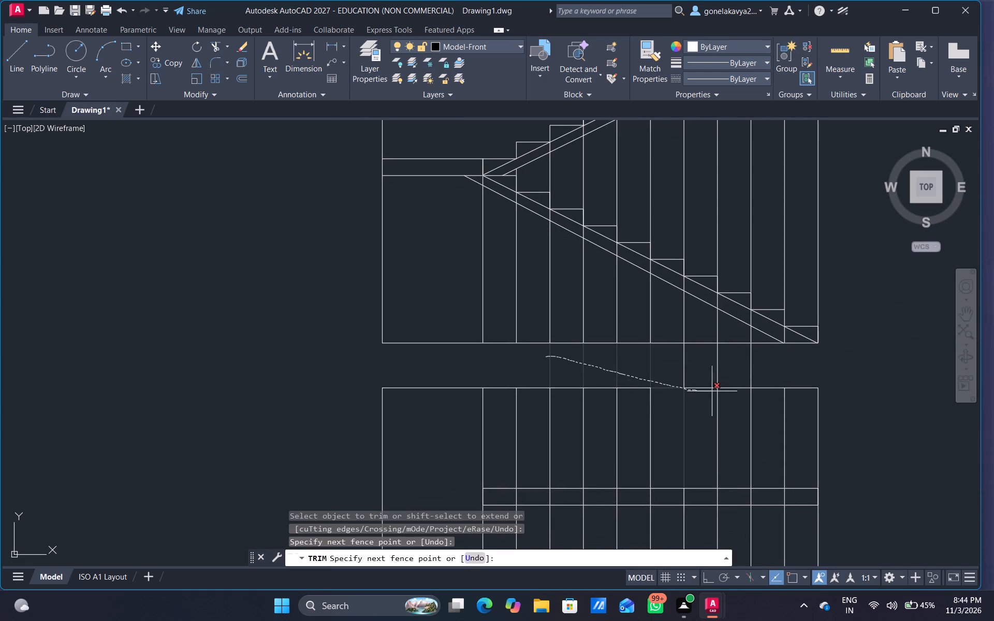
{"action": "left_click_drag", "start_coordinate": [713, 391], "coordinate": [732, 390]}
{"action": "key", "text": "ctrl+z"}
Trim all vertical lines crossing the gap between the section's base and the plan's top edge.
{"action": "scroll", "coordinate": [700, 394], "scroll_direction": "down", "scroll_amount": 1}
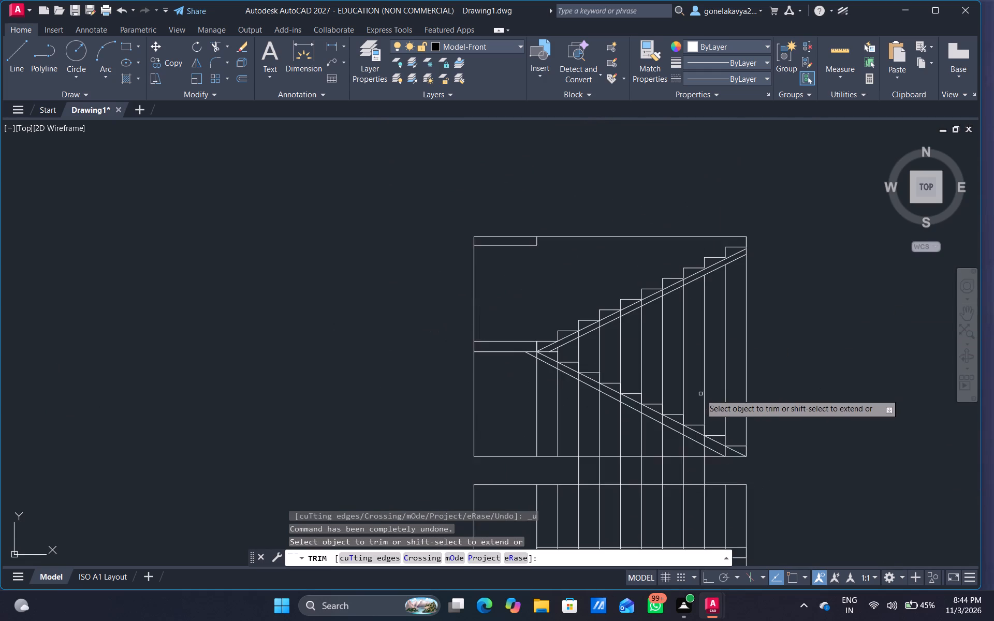
{"action": "middle_click_drag", "start_coordinate": [700, 394], "coordinate": [769, 292]}
{"action": "scroll", "coordinate": [737, 354], "scroll_direction": "up", "scroll_amount": 2}
{"action": "left_click_drag", "start_coordinate": [658, 386], "coordinate": [659, 387]}
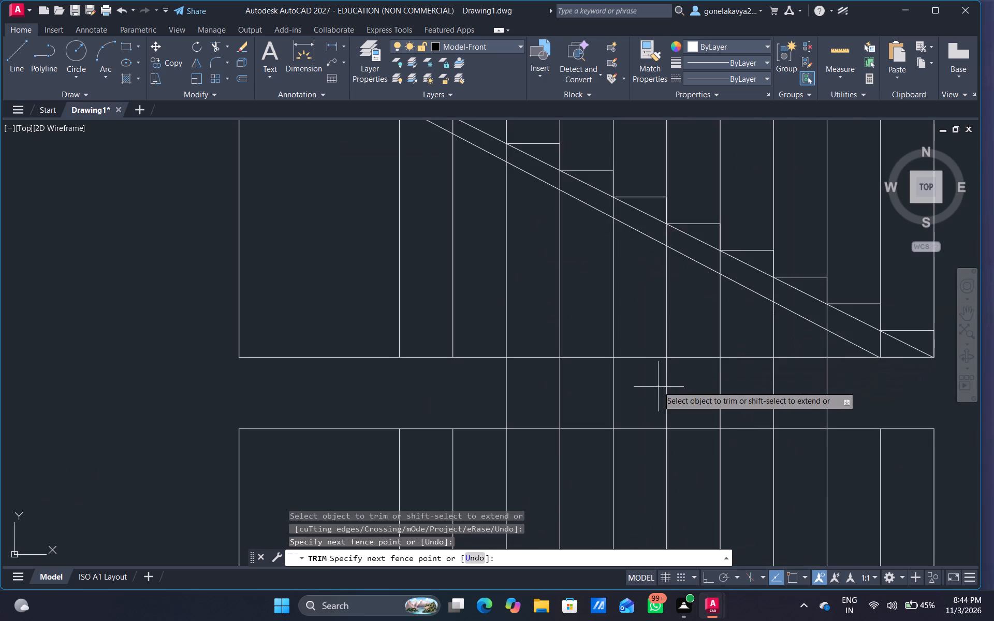
{"action": "left_click_drag", "start_coordinate": [659, 387], "coordinate": [842, 404]}
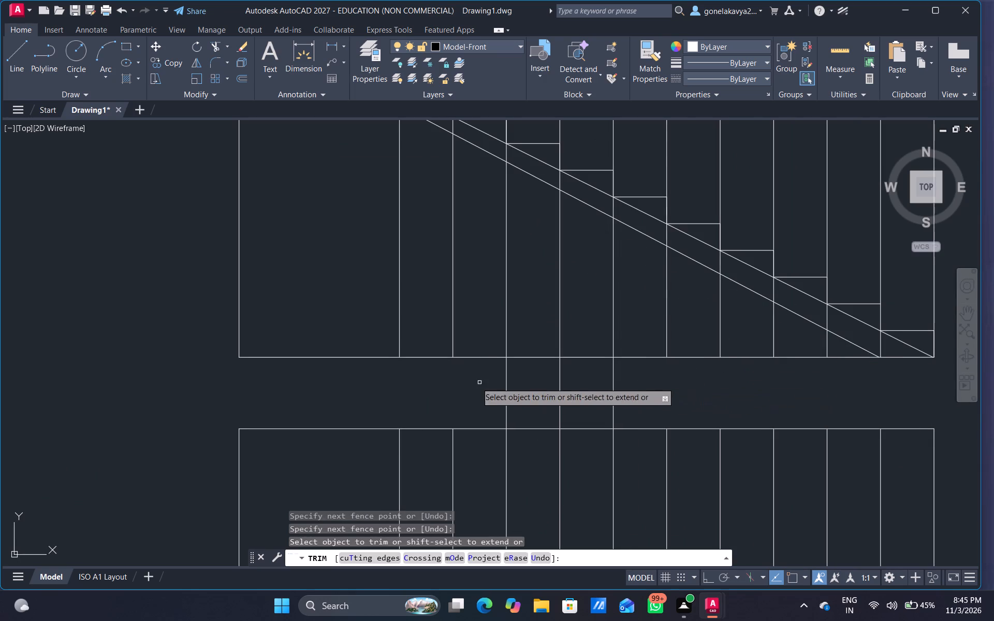
{"action": "left_click_drag", "start_coordinate": [480, 382], "coordinate": [654, 402]}
Trim the five easternmost vertical line segments inside the lower flight's waist slab, working up from the base.
{"action": "middle_click_drag", "start_coordinate": [680, 396], "coordinate": [566, 469]}
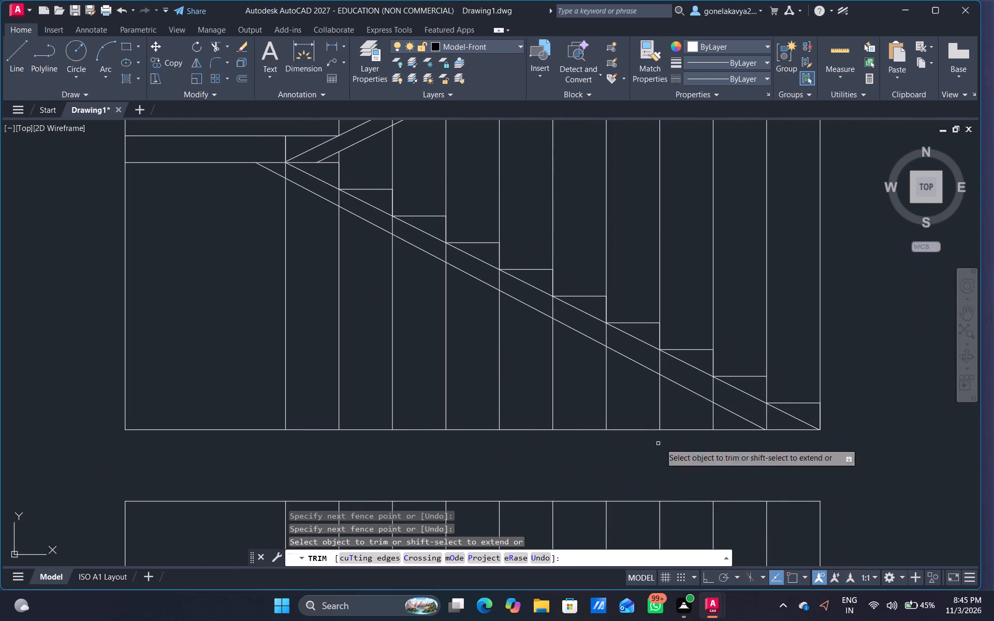
{"action": "scroll", "coordinate": [780, 431], "scroll_direction": "up", "scroll_amount": 2}
{"action": "left_click_drag", "start_coordinate": [767, 413], "coordinate": [655, 339]}
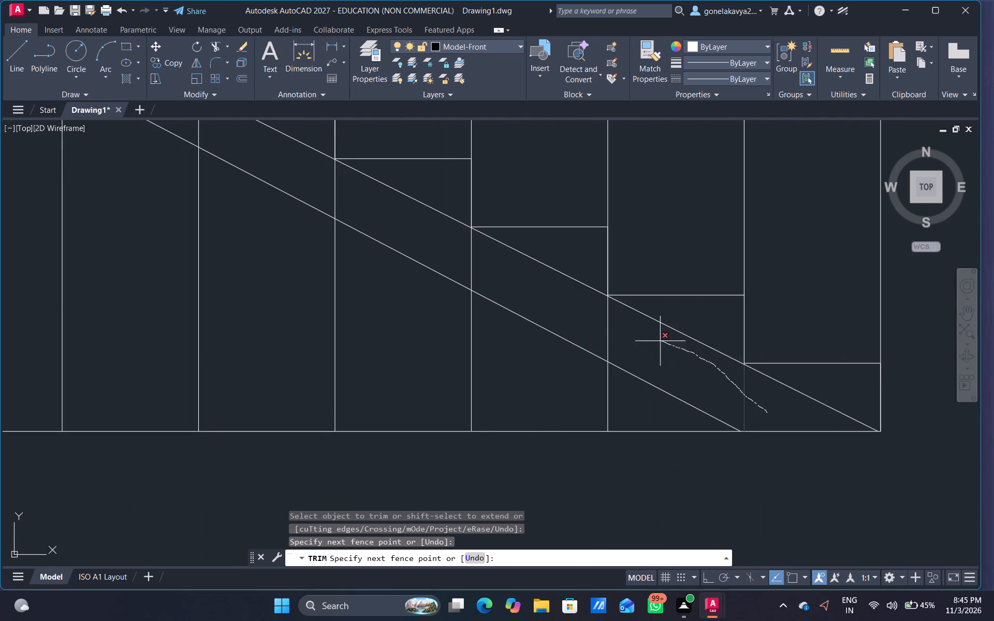
{"action": "left_click_drag", "start_coordinate": [655, 339], "coordinate": [607, 325]}
{"action": "middle_click_drag", "start_coordinate": [603, 326], "coordinate": [824, 472]}
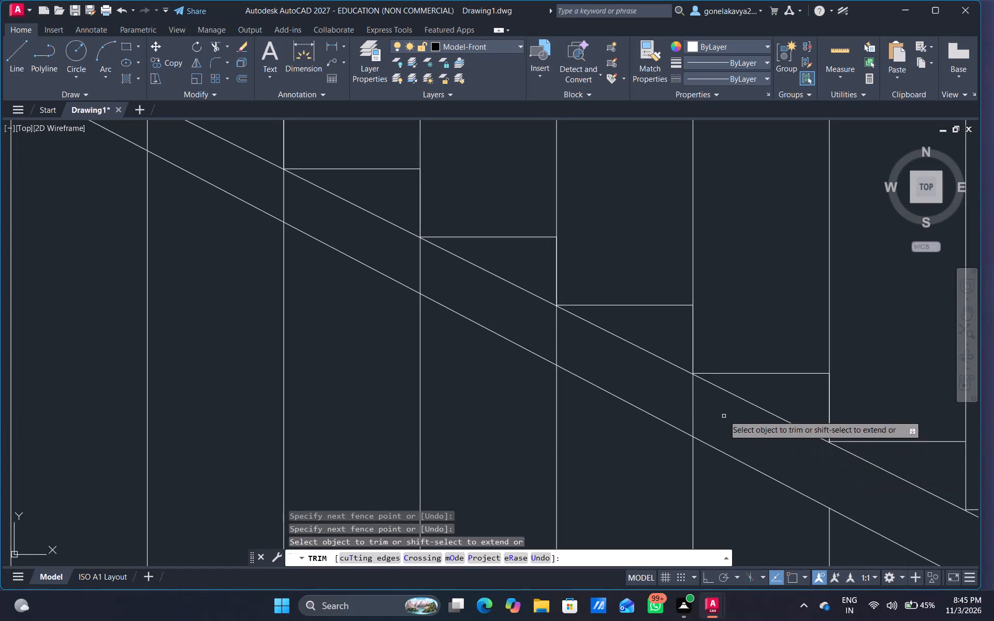
{"action": "left_click_drag", "start_coordinate": [723, 414], "coordinate": [649, 366]}
{"action": "middle_click_drag", "start_coordinate": [645, 371], "coordinate": [878, 509]}
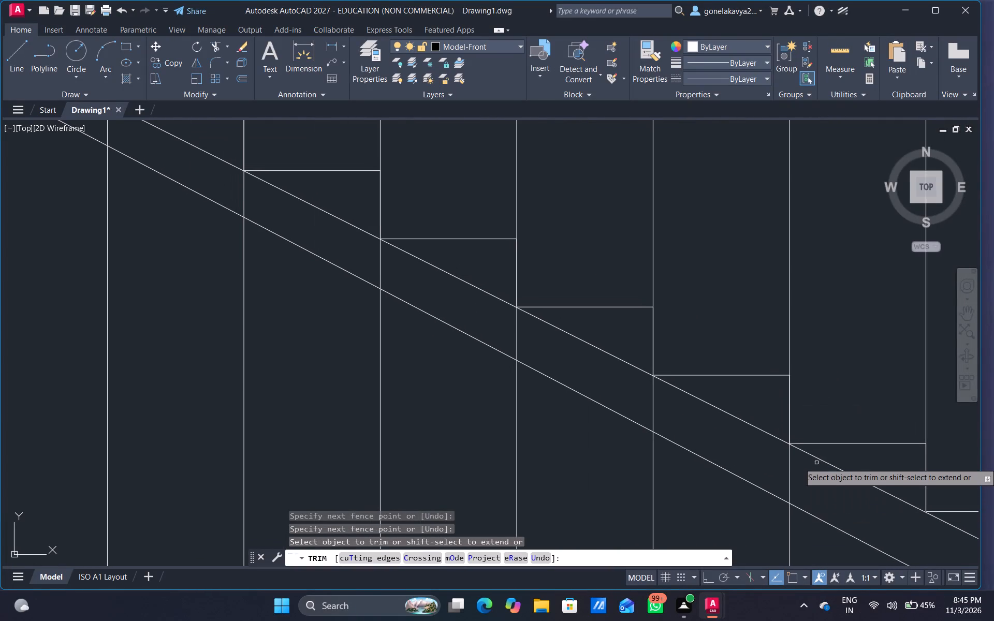
{"action": "left_click", "coordinate": [796, 468]}
{"action": "left_click", "coordinate": [771, 460]}
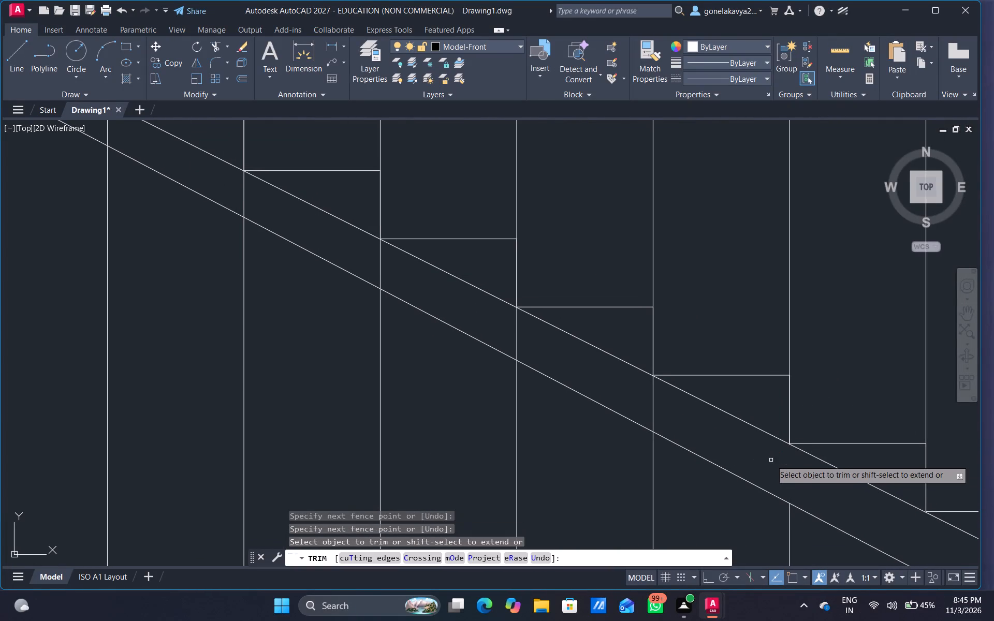
{"action": "left_click_drag", "start_coordinate": [664, 395], "coordinate": [630, 382]}
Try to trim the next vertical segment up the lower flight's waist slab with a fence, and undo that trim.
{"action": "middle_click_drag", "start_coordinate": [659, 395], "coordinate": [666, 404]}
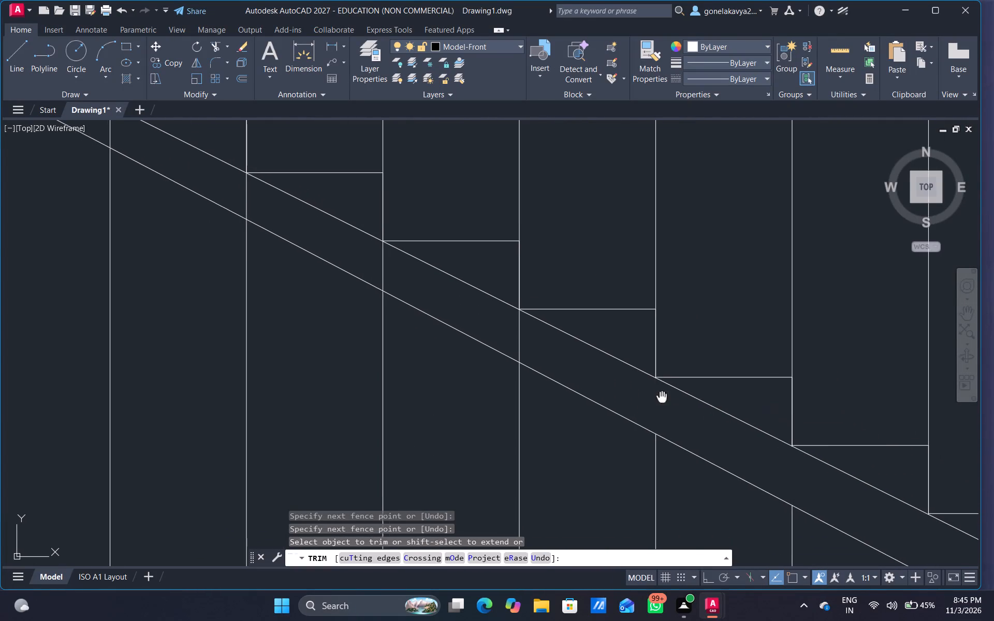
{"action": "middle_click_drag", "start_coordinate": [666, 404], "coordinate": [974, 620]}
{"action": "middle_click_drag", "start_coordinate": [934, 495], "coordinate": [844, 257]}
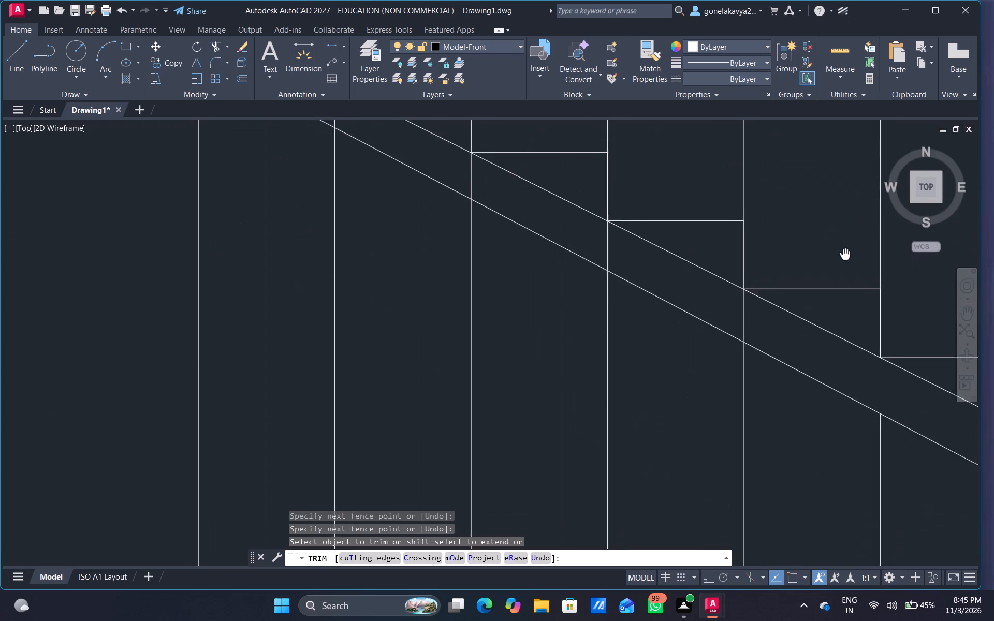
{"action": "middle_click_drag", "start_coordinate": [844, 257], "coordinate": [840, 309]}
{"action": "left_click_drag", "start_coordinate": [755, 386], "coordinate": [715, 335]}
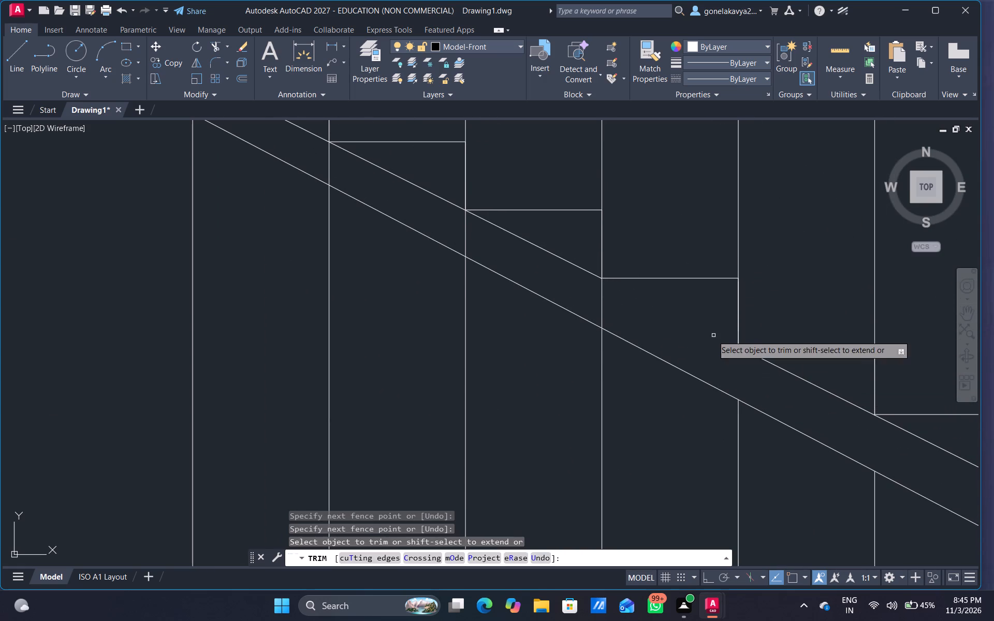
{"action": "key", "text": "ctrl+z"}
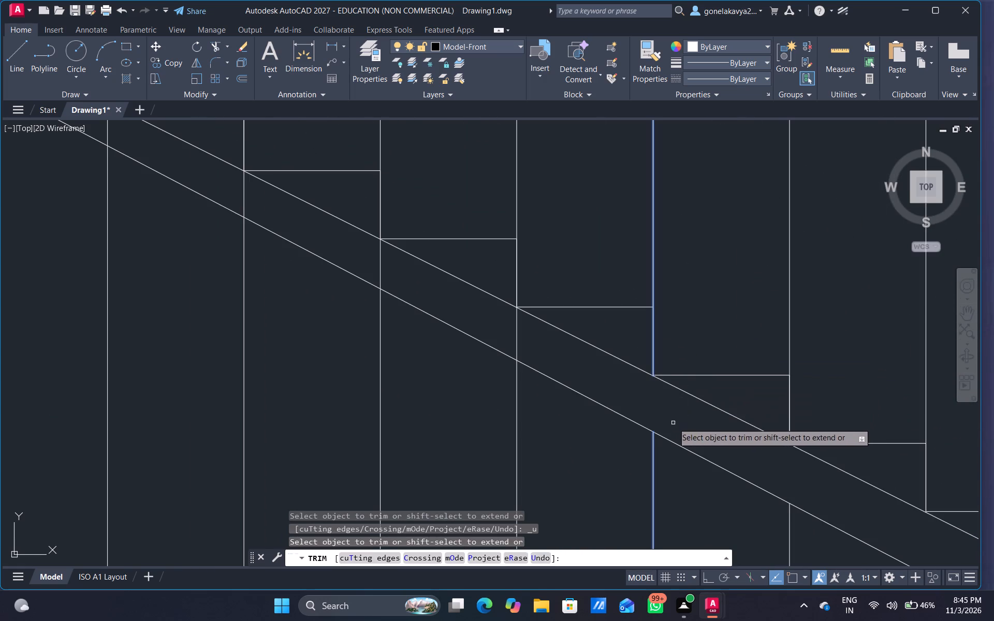
Trim the remaining five vertical line segments inside the lower flight's waist slab, up to the landing's east edge.
{"action": "middle_click_drag", "start_coordinate": [678, 423], "coordinate": [785, 495]}
{"action": "scroll", "coordinate": [768, 467], "scroll_direction": "down", "scroll_amount": 1}
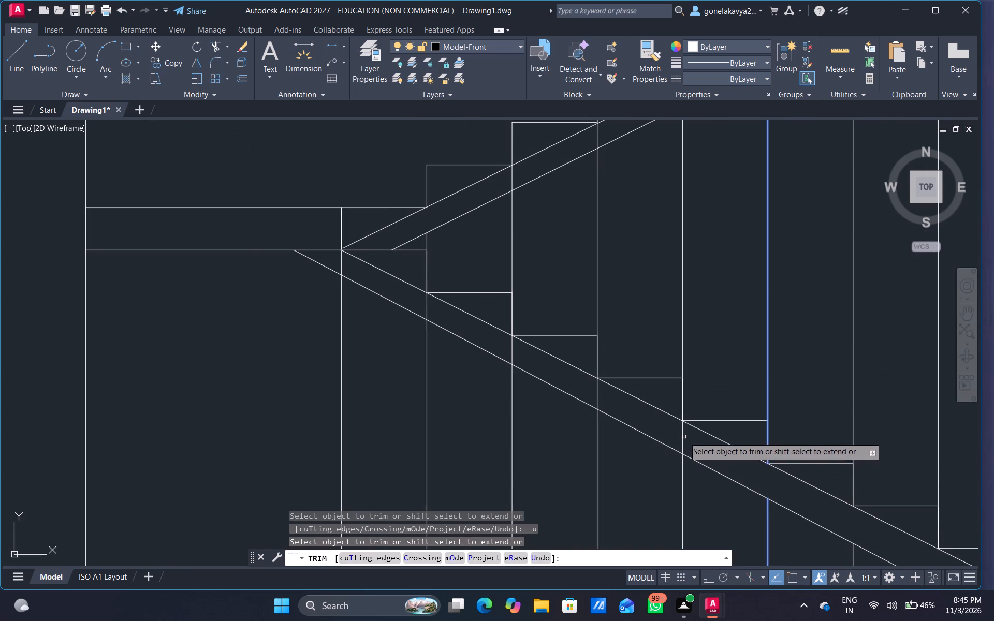
{"action": "left_click_drag", "start_coordinate": [680, 434], "coordinate": [696, 444]}
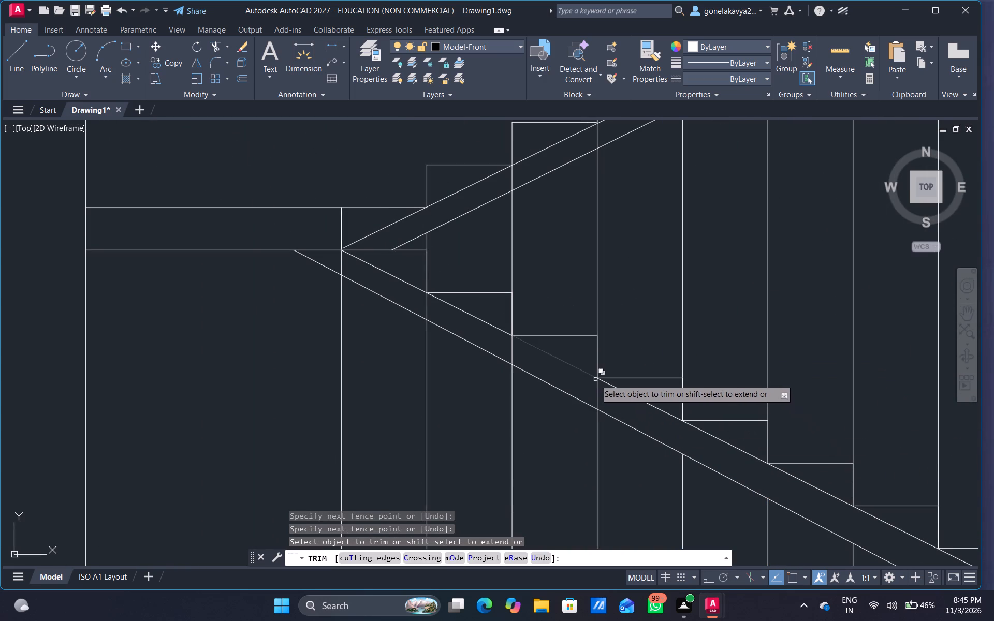
{"action": "left_click_drag", "start_coordinate": [590, 390], "coordinate": [619, 403]}
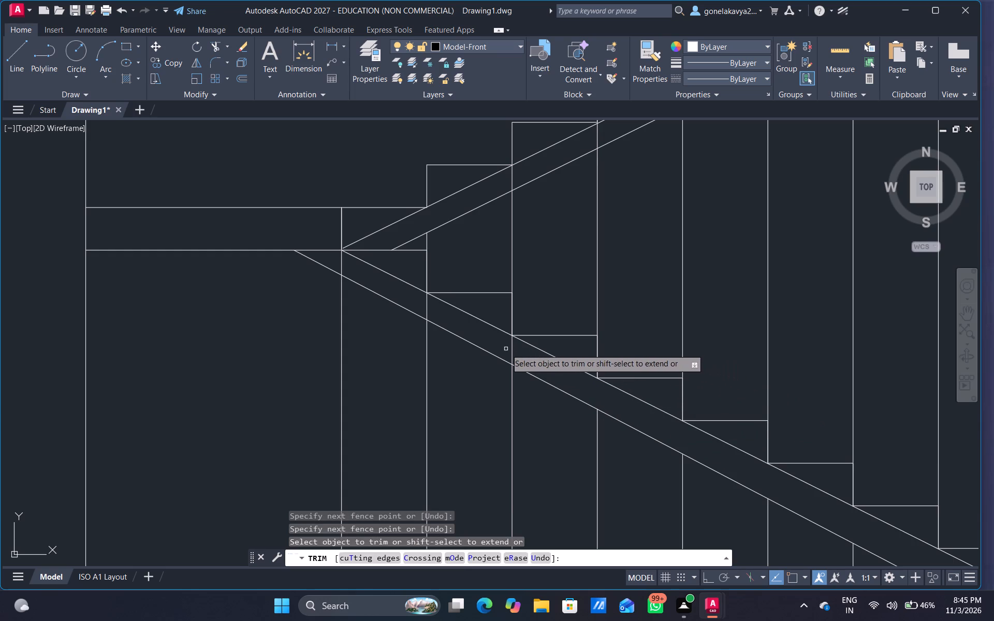
{"action": "left_click_drag", "start_coordinate": [509, 348], "coordinate": [518, 360]}
{"action": "middle_click_drag", "start_coordinate": [514, 355], "coordinate": [627, 455]}
{"action": "left_click_drag", "start_coordinate": [539, 405], "coordinate": [542, 413]}
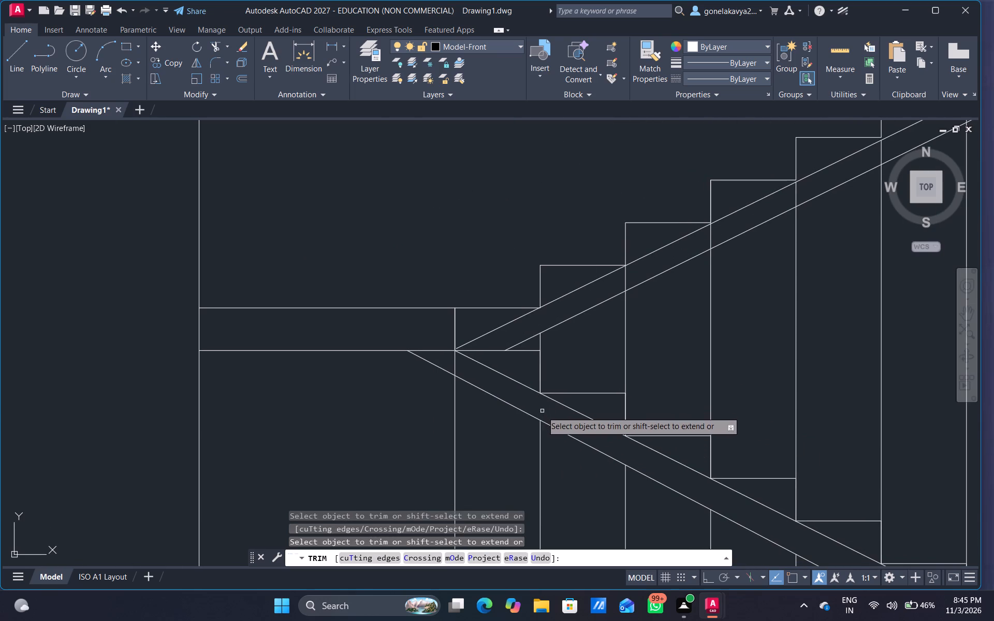
{"action": "left_click_drag", "start_coordinate": [542, 413], "coordinate": [547, 422]}
{"action": "scroll", "coordinate": [602, 409], "scroll_direction": "down", "scroll_amount": 1}
{"action": "scroll", "coordinate": [523, 387], "scroll_direction": "up", "scroll_amount": 2}
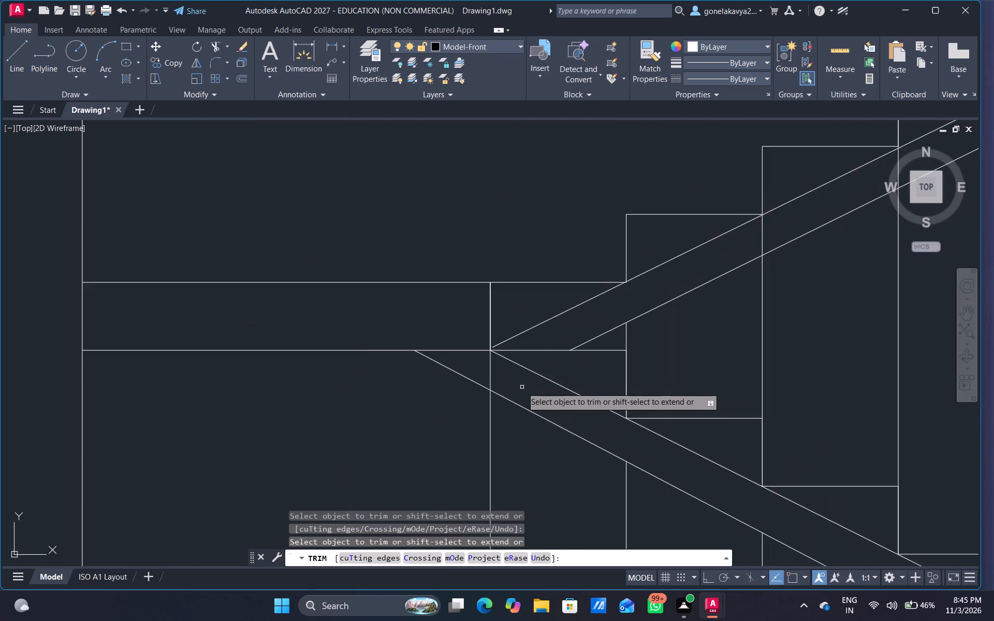
{"action": "scroll", "coordinate": [513, 383], "scroll_direction": "up", "scroll_amount": 1}
{"action": "left_click", "coordinate": [476, 359]}
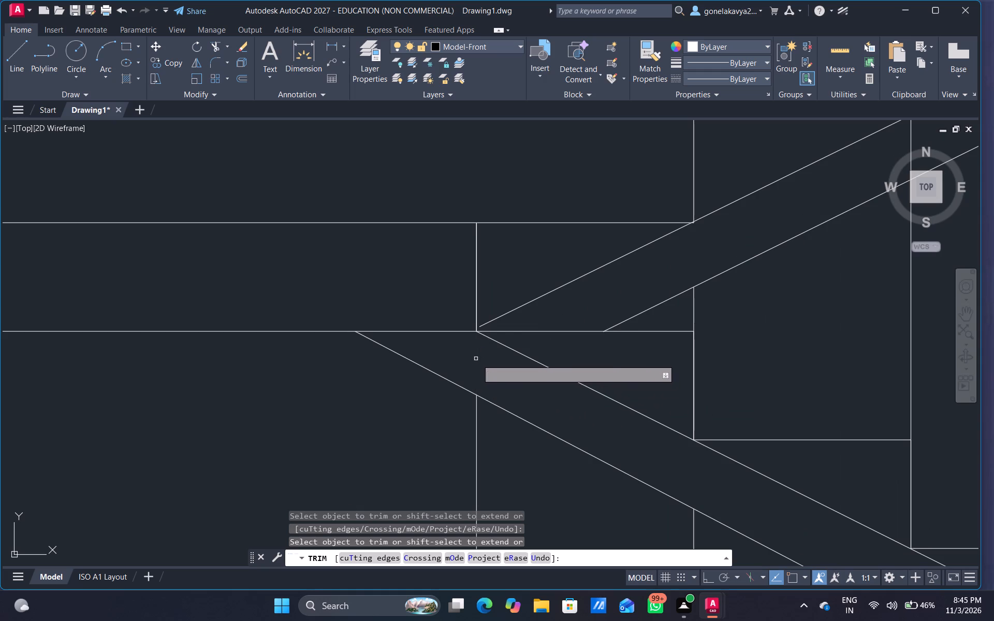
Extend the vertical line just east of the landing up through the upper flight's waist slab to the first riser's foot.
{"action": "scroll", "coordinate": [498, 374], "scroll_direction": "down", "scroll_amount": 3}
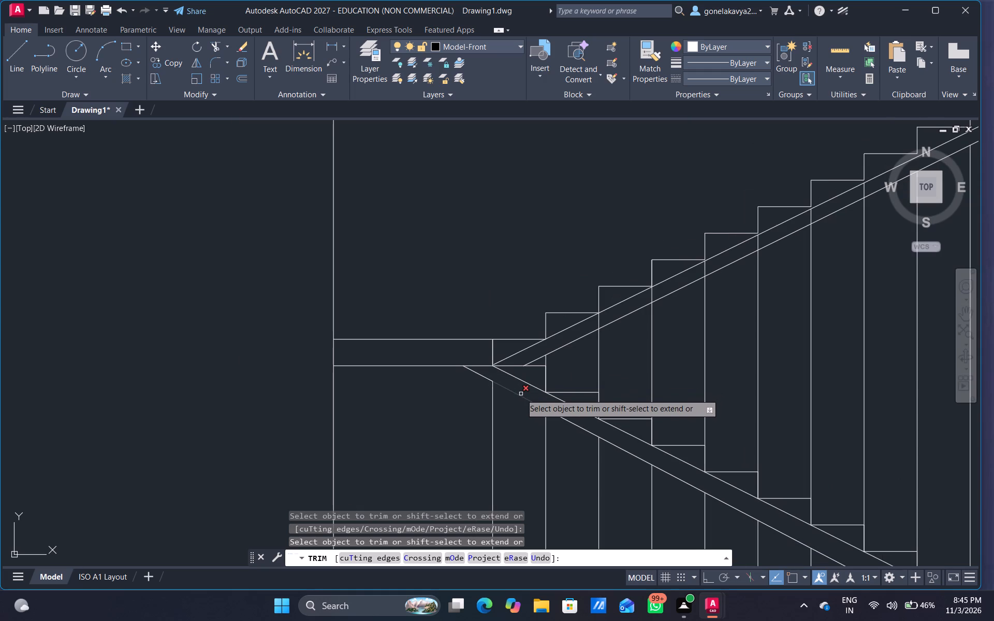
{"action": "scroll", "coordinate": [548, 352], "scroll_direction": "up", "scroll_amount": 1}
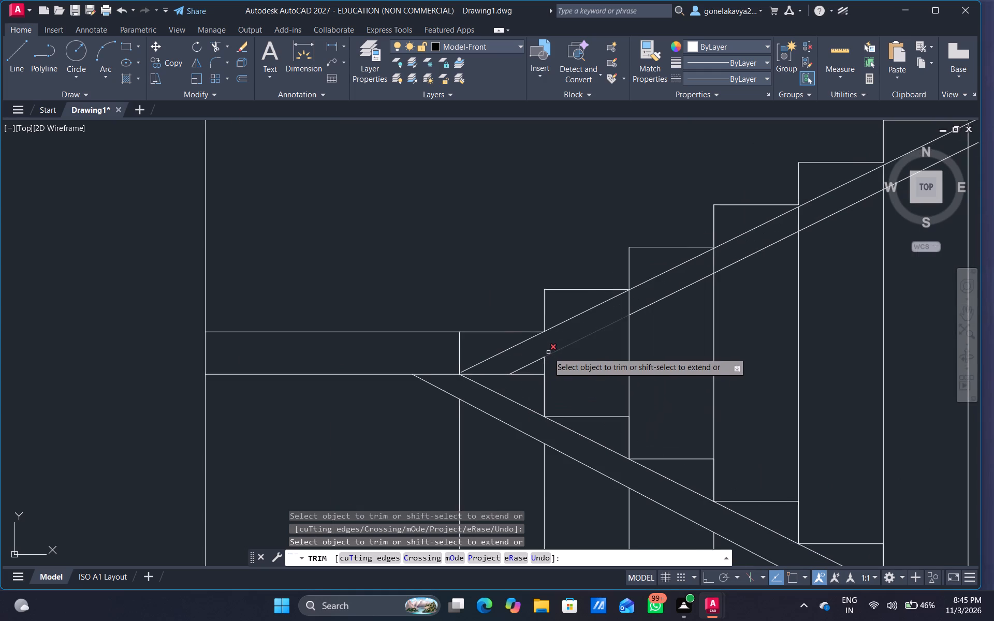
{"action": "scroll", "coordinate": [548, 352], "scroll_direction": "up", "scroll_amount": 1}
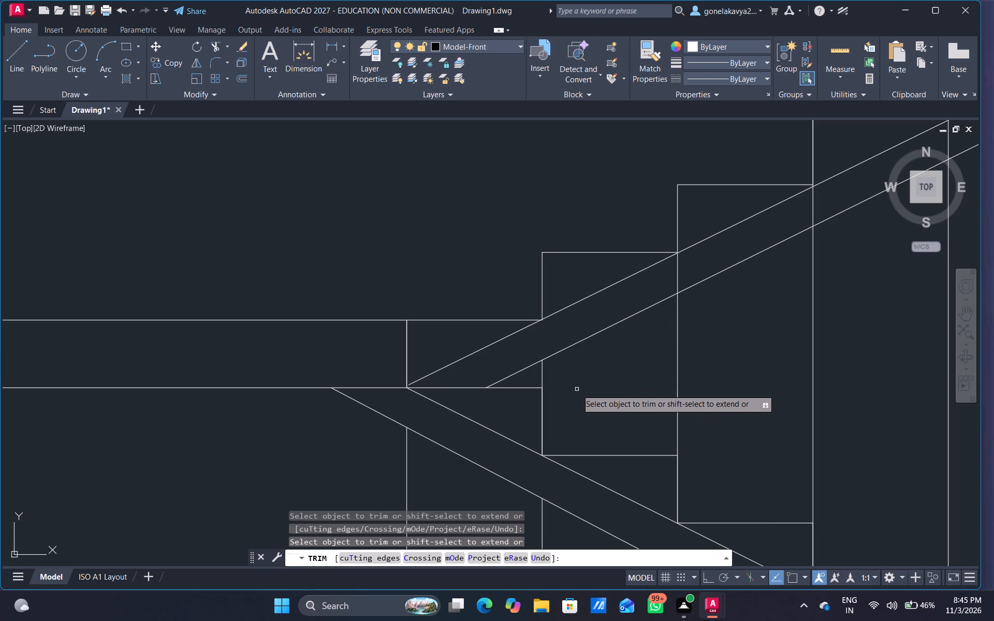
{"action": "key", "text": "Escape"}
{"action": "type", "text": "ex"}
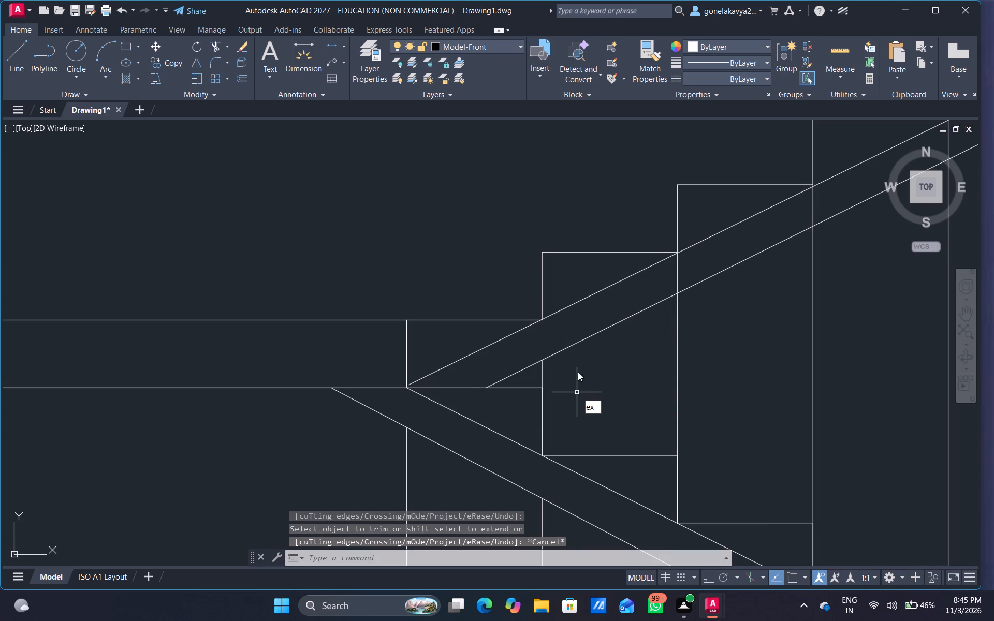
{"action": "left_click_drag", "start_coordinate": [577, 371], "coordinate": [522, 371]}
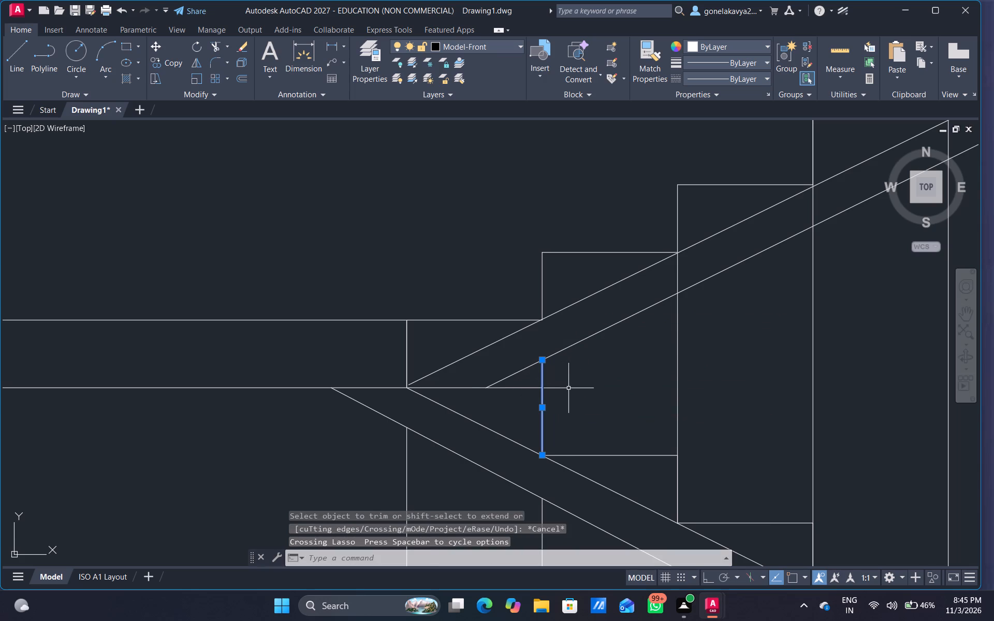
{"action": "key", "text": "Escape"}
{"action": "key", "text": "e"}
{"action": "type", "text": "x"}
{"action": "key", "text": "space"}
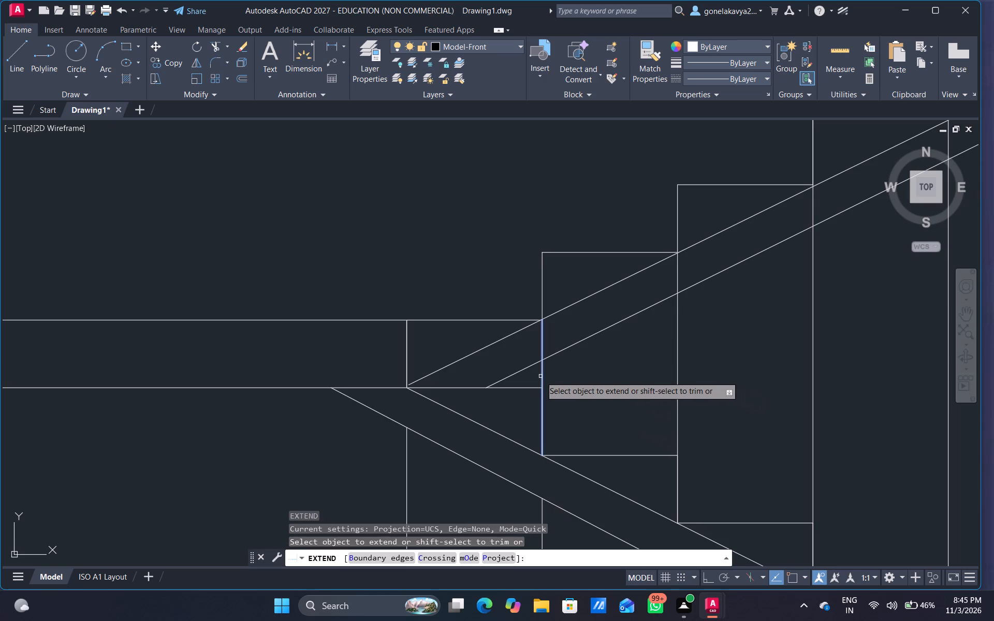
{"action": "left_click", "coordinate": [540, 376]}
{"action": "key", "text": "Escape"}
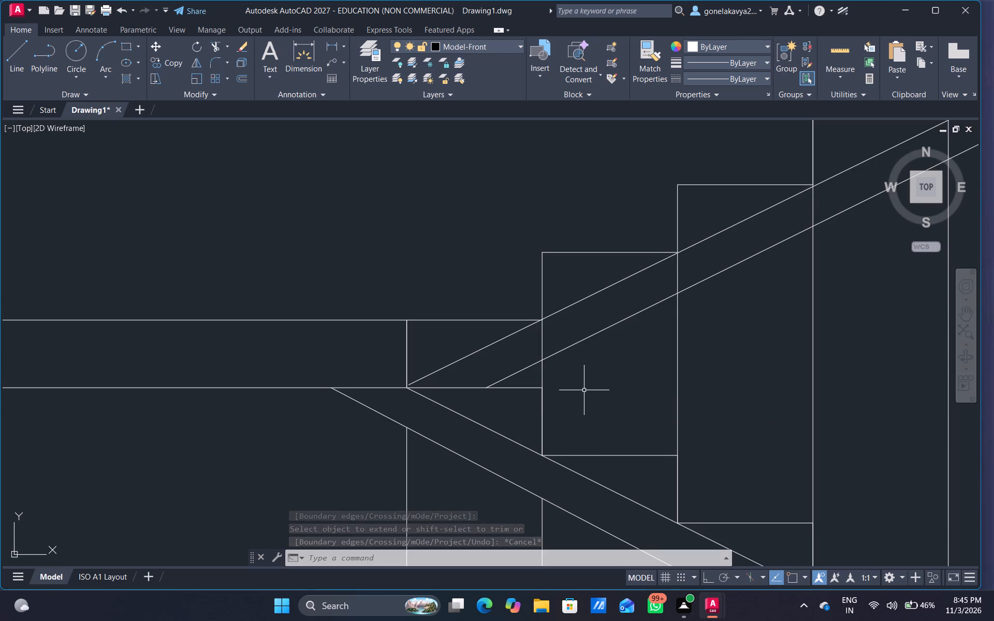
Trim the seven westernmost vertical line segments inside the upper flight's waist slab, working up from the landing.
{"action": "middle_click_drag", "start_coordinate": [585, 390], "coordinate": [568, 358]}
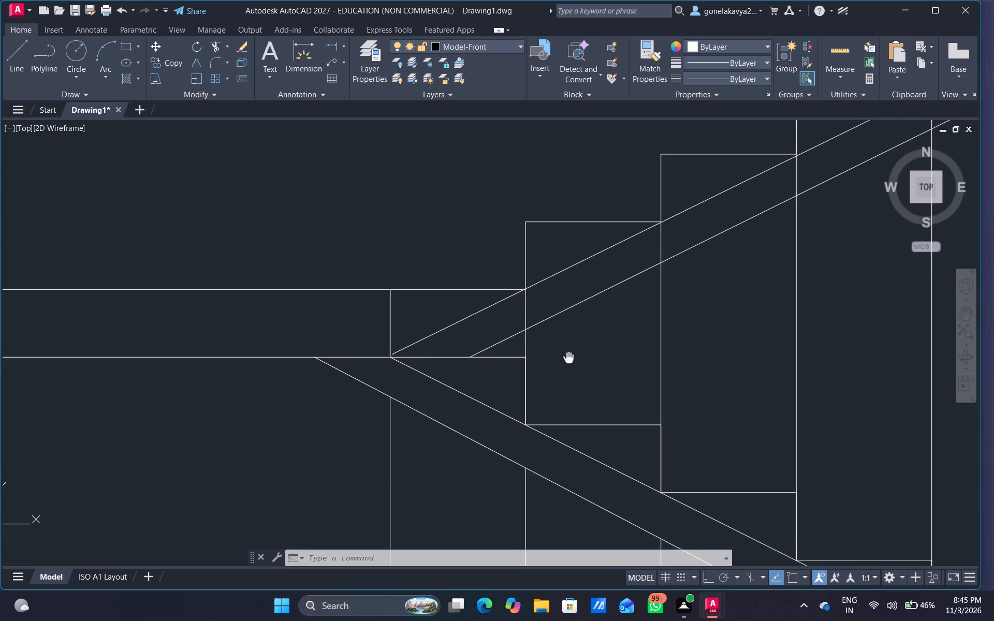
{"action": "middle_click_drag", "start_coordinate": [568, 358], "coordinate": [487, 379]}
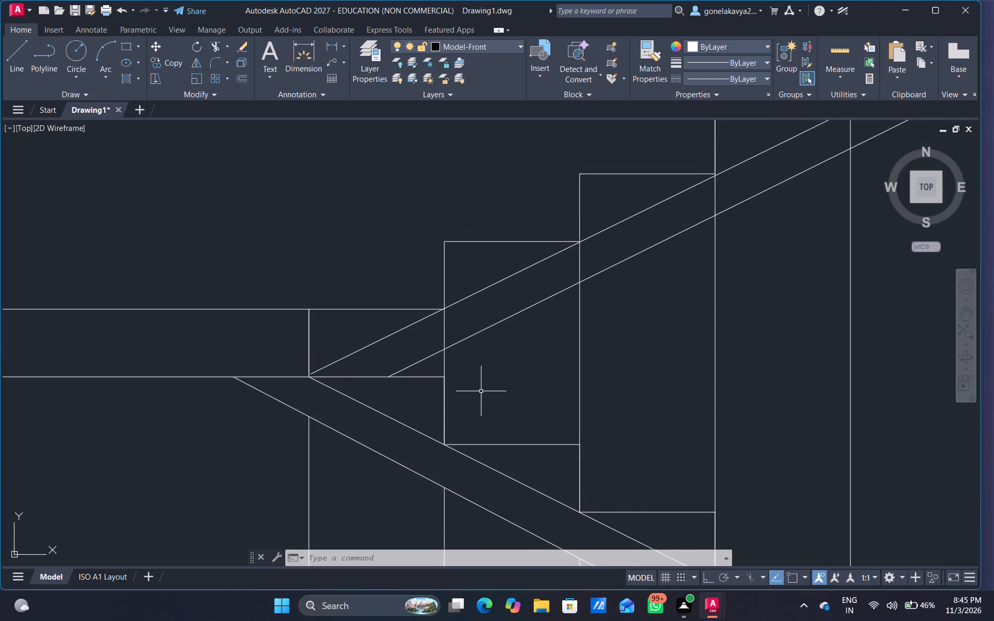
{"action": "scroll", "coordinate": [480, 392], "scroll_direction": "down", "scroll_amount": 1}
{"action": "middle_click_drag", "start_coordinate": [470, 397], "coordinate": [474, 395]}
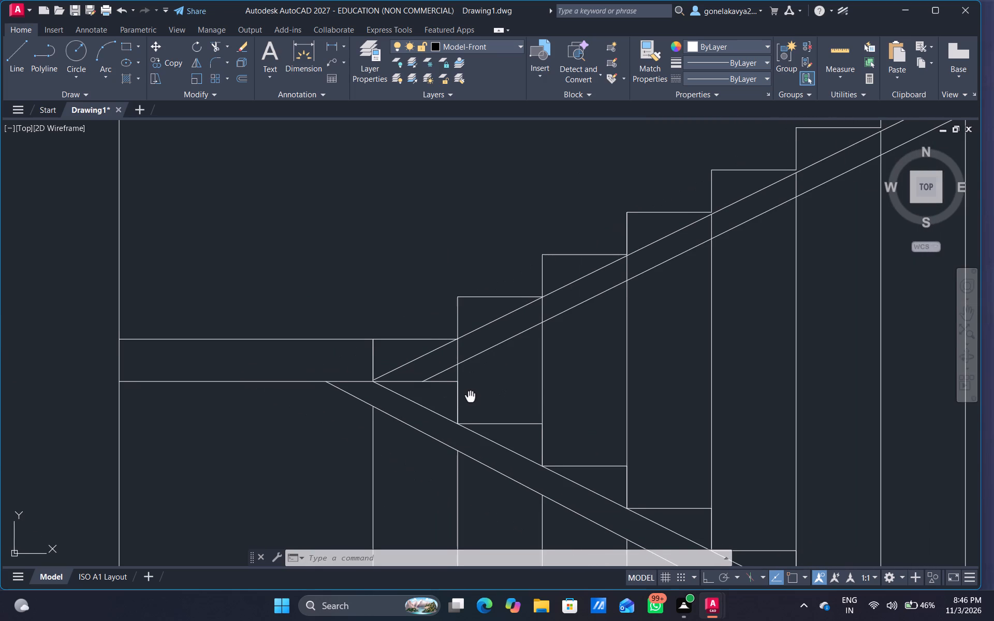
{"action": "middle_click_drag", "start_coordinate": [474, 395], "coordinate": [475, 395]}
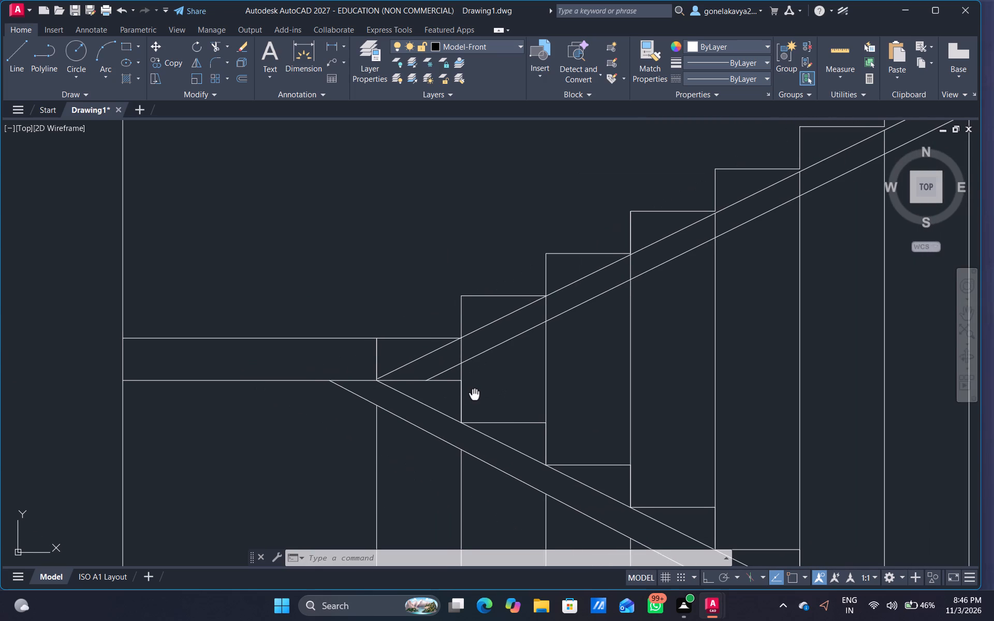
{"action": "middle_click_drag", "start_coordinate": [475, 395], "coordinate": [475, 396]}
{"action": "key", "text": "r"}
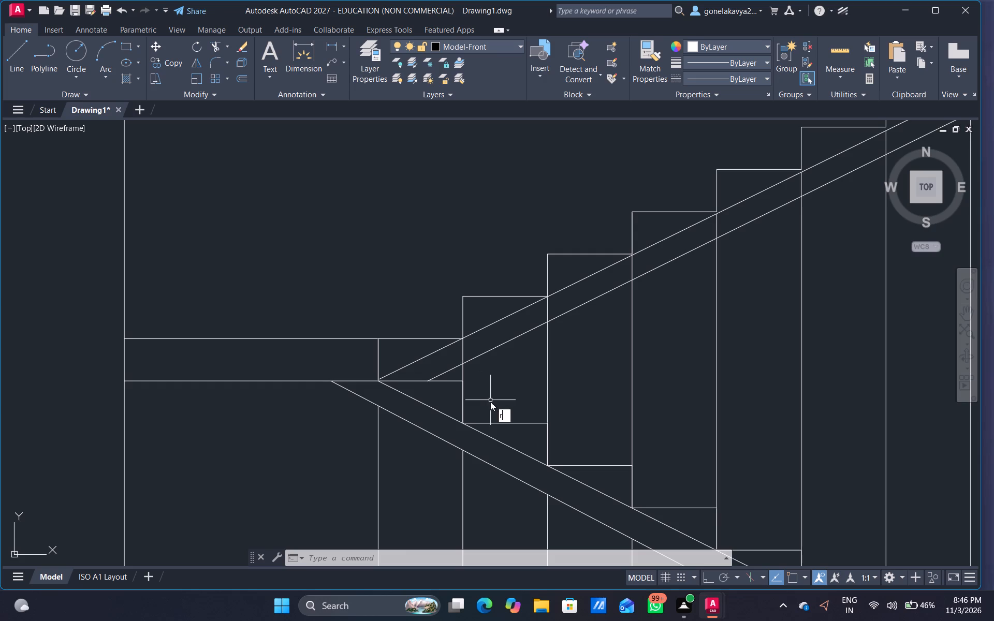
{"action": "key", "text": "Escape"}
{"action": "type", "text": "tr"}
{"action": "key", "text": "space"}
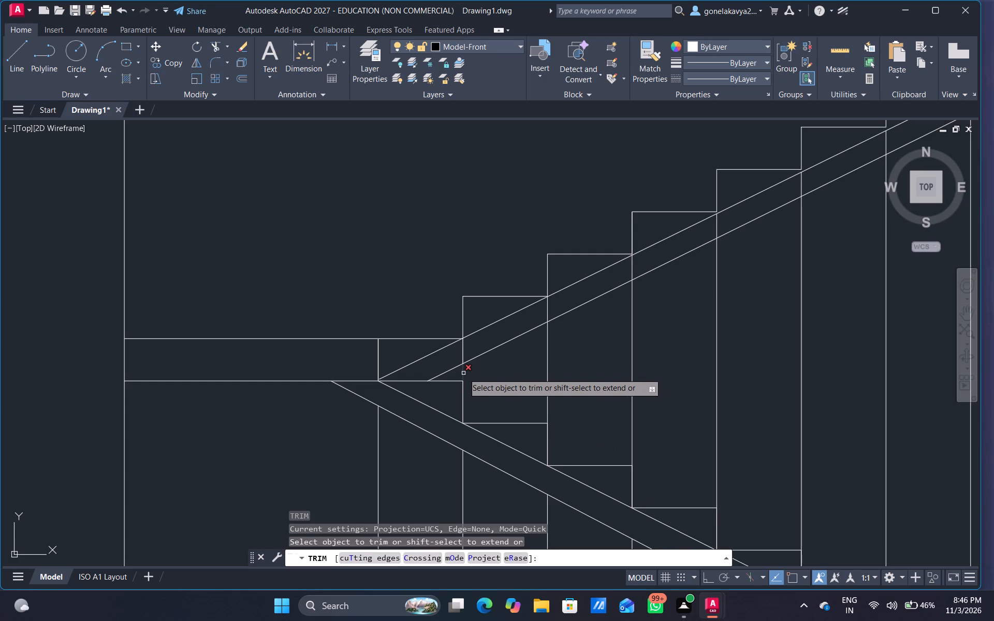
{"action": "left_click", "coordinate": [464, 355]}
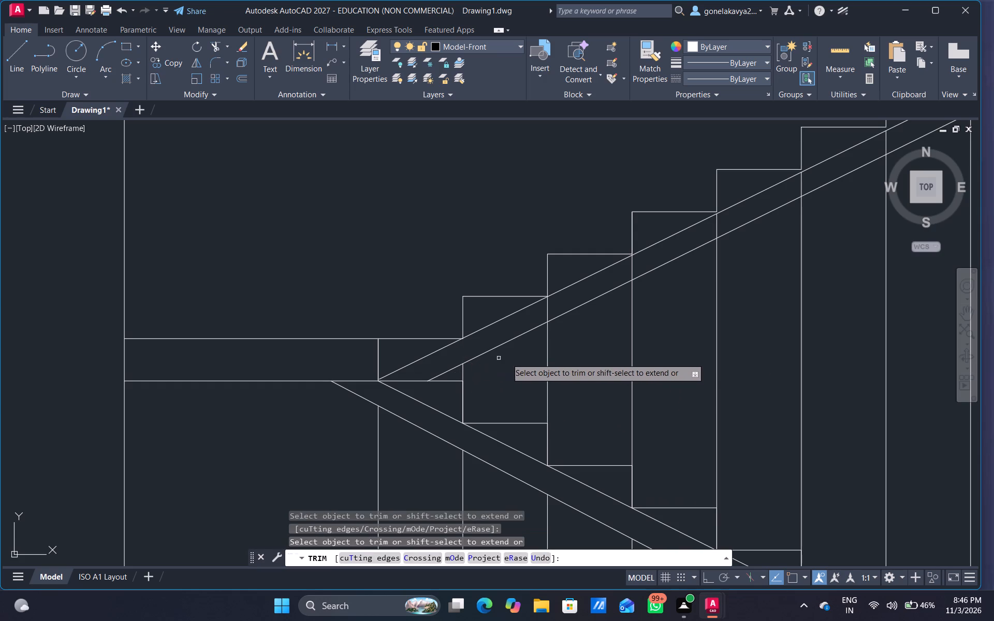
{"action": "middle_click_drag", "start_coordinate": [580, 356], "coordinate": [494, 390]}
{"action": "left_click", "coordinate": [509, 381]}
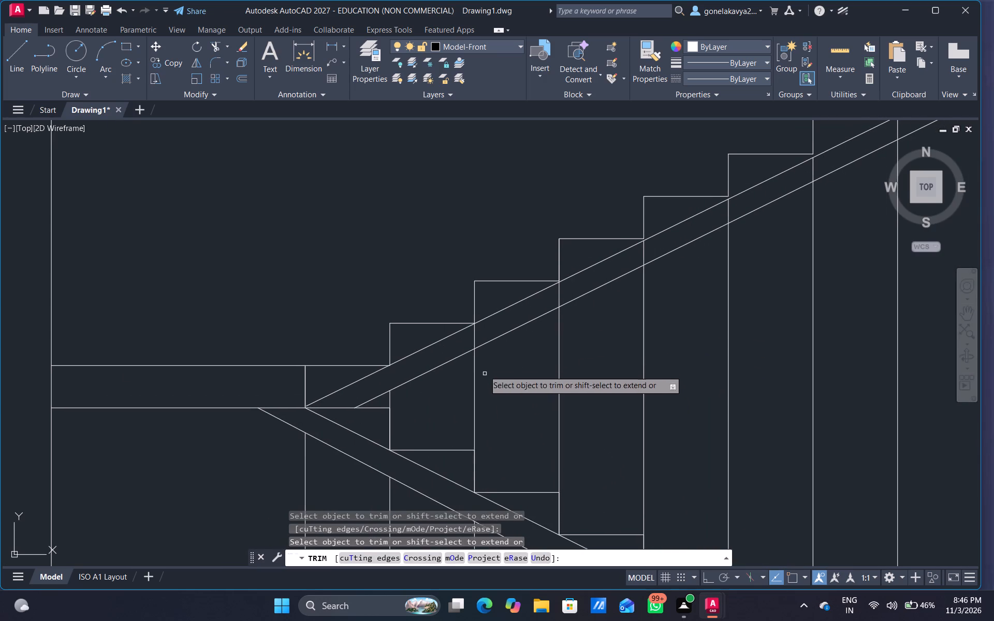
{"action": "left_click", "coordinate": [474, 337]}
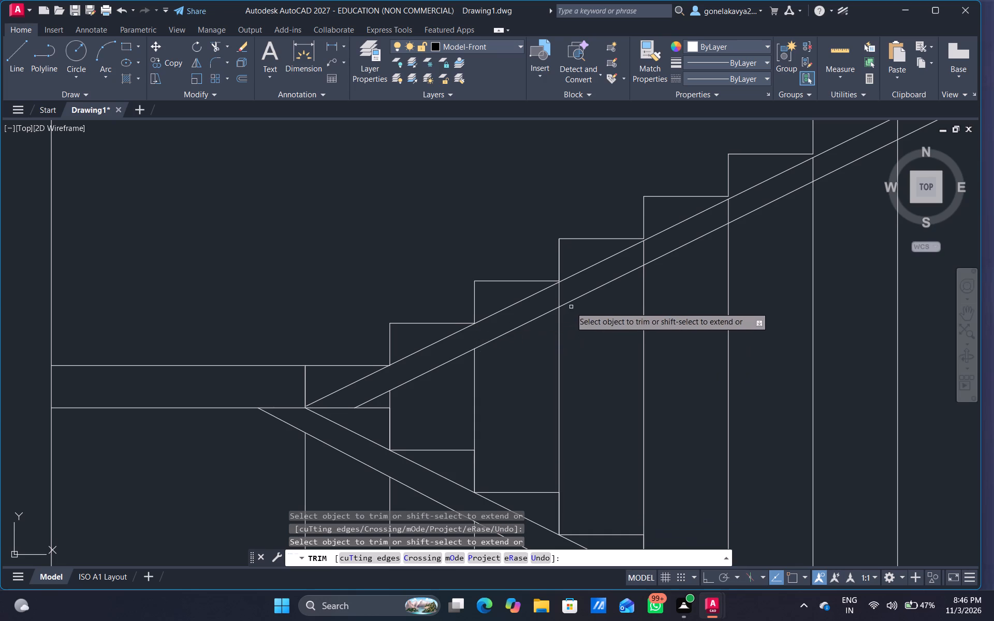
{"action": "left_click", "coordinate": [559, 299]}
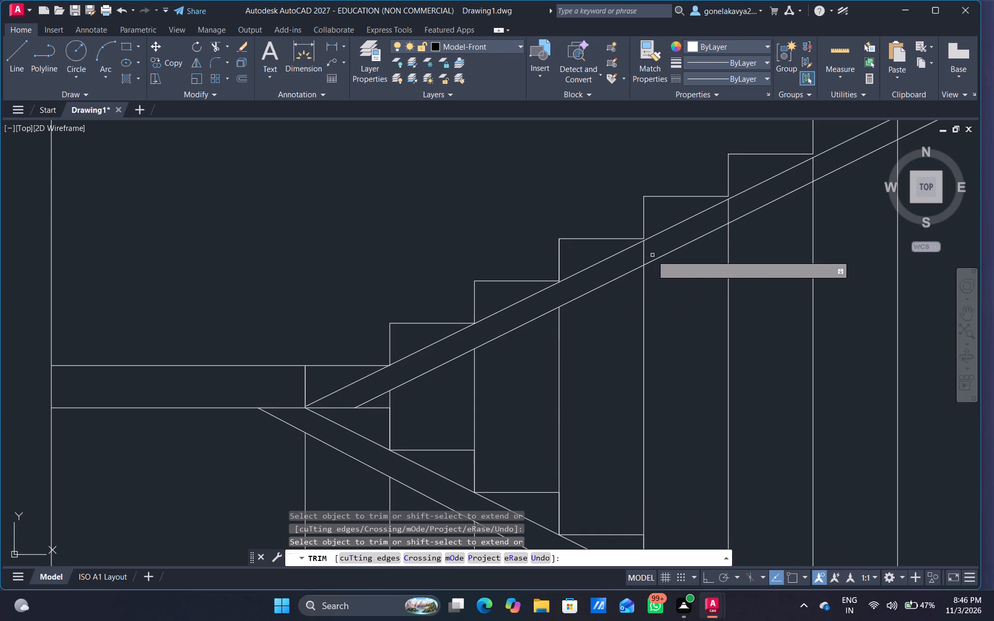
{"action": "left_click_drag", "start_coordinate": [643, 255], "coordinate": [662, 249]}
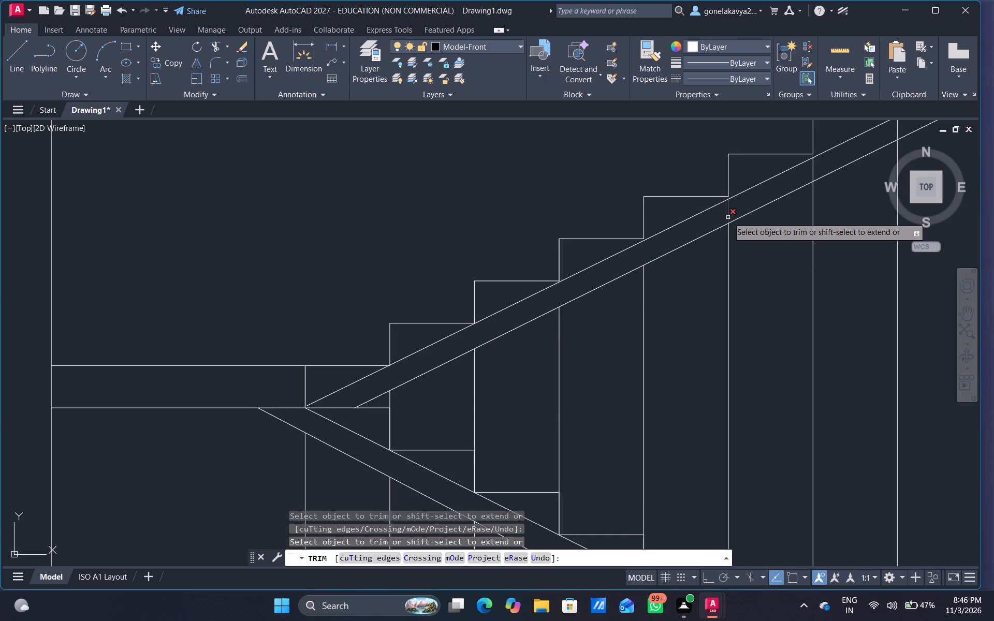
{"action": "left_click", "coordinate": [728, 217]}
{"action": "scroll", "coordinate": [782, 252], "scroll_direction": "down", "scroll_amount": 2}
{"action": "middle_click_drag", "start_coordinate": [783, 252], "coordinate": [620, 297]}
{"action": "scroll", "coordinate": [655, 257], "scroll_direction": "up", "scroll_amount": 2}
{"action": "left_click", "coordinate": [593, 276]}
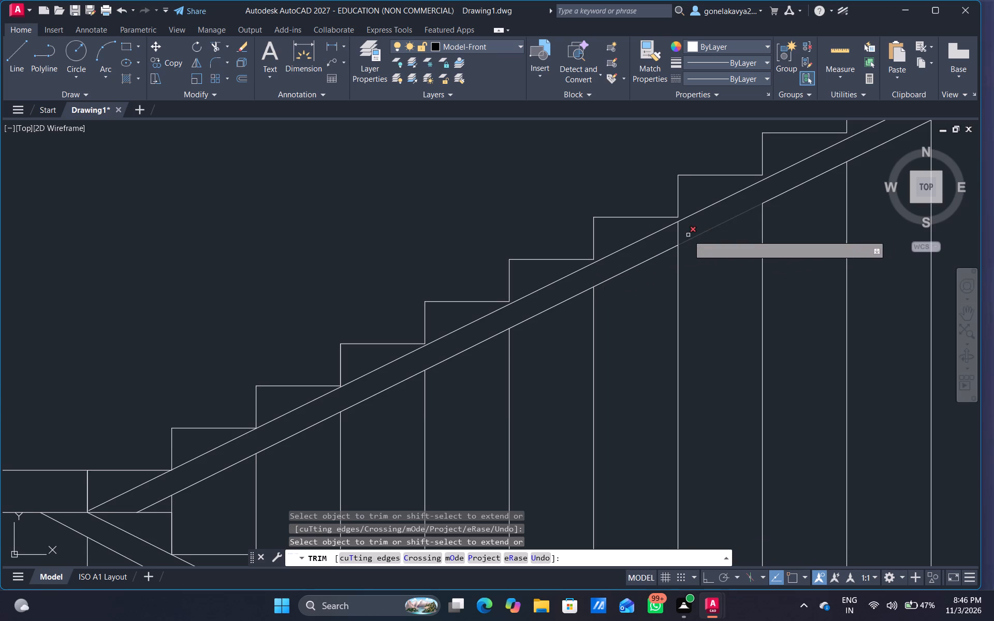
{"action": "left_click", "coordinate": [676, 241]}
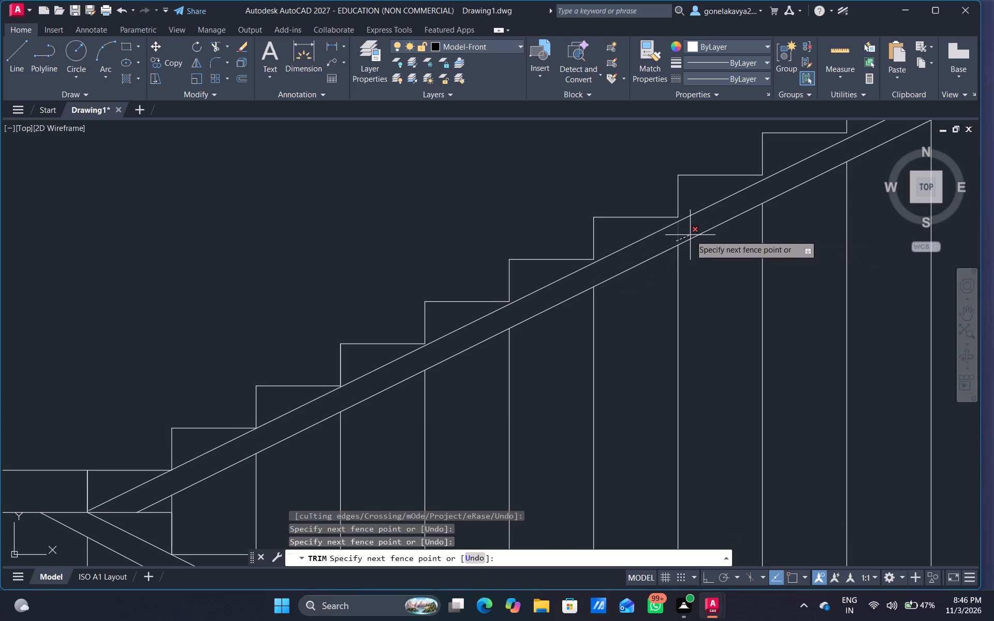
{"action": "left_click", "coordinate": [690, 235]}
Trim the landing's bottom line between the lower waist slab's underside and the landing's east edge.
{"action": "scroll", "coordinate": [758, 256], "scroll_direction": "down", "scroll_amount": 2}
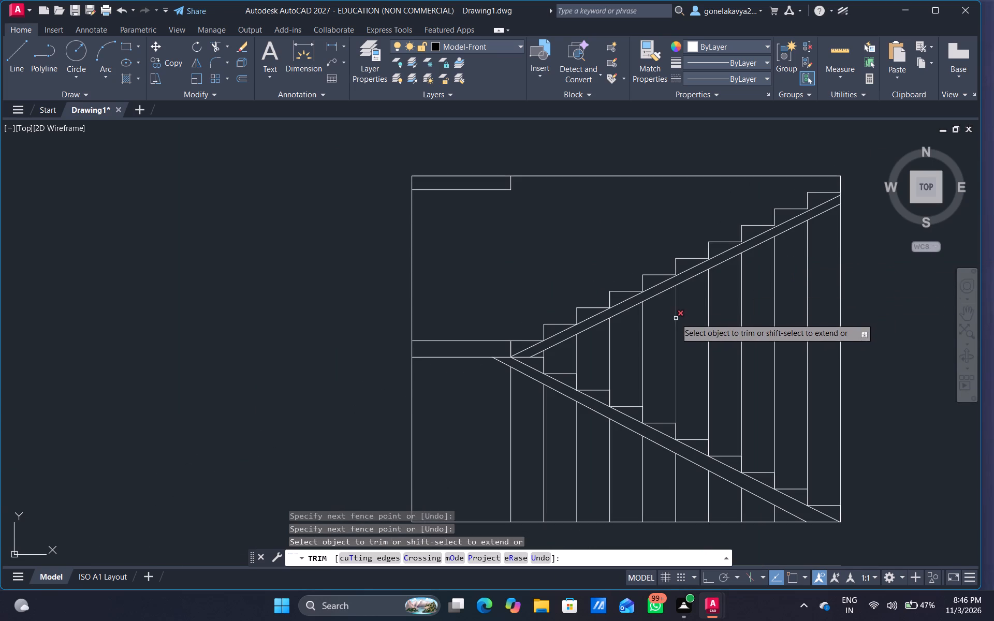
{"action": "middle_click_drag", "start_coordinate": [448, 402], "coordinate": [510, 354]}
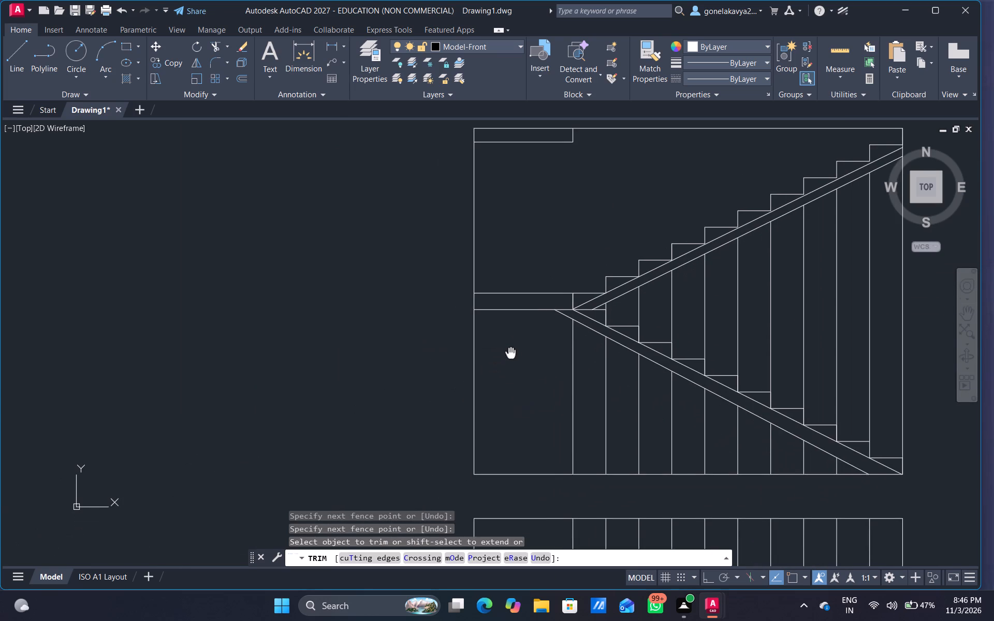
{"action": "middle_click_drag", "start_coordinate": [510, 354], "coordinate": [487, 360]}
{"action": "left_click", "coordinate": [510, 354]}
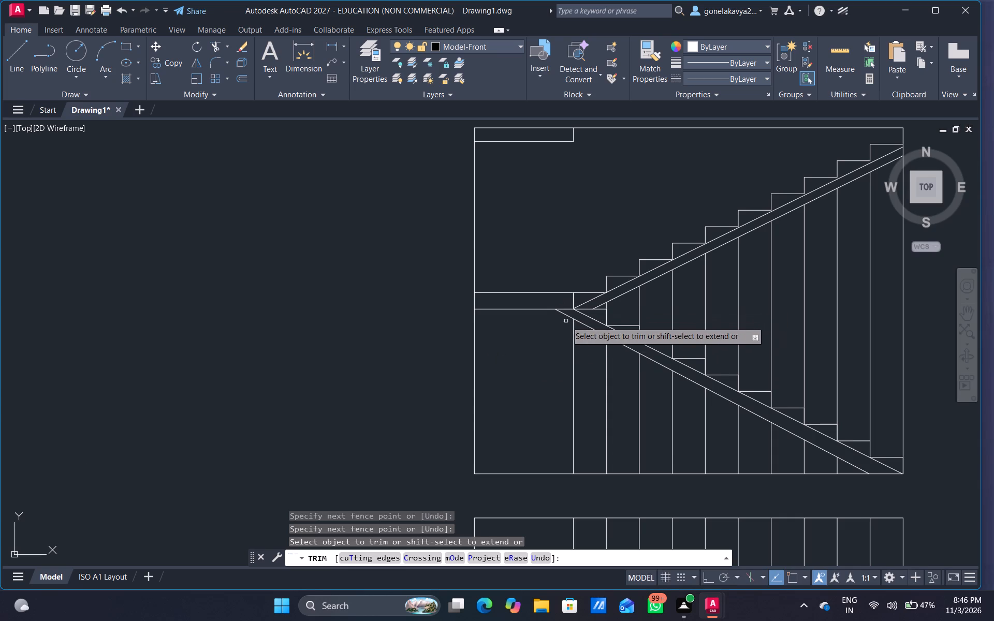
{"action": "scroll", "coordinate": [571, 316], "scroll_direction": "up", "scroll_amount": 4}
{"action": "left_click_drag", "start_coordinate": [569, 295], "coordinate": [577, 264]}
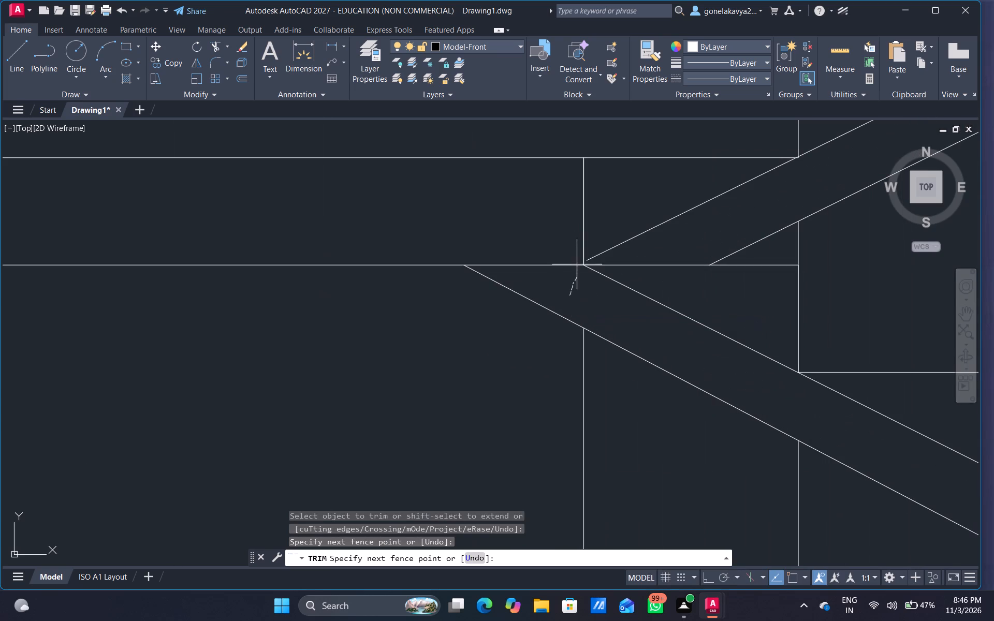
{"action": "left_click_drag", "start_coordinate": [577, 264], "coordinate": [564, 252]}
Trim the short vertical line at the landing's east edge, between the landing's top and bottom lines.
{"action": "scroll", "coordinate": [609, 289], "scroll_direction": "down", "scroll_amount": 1}
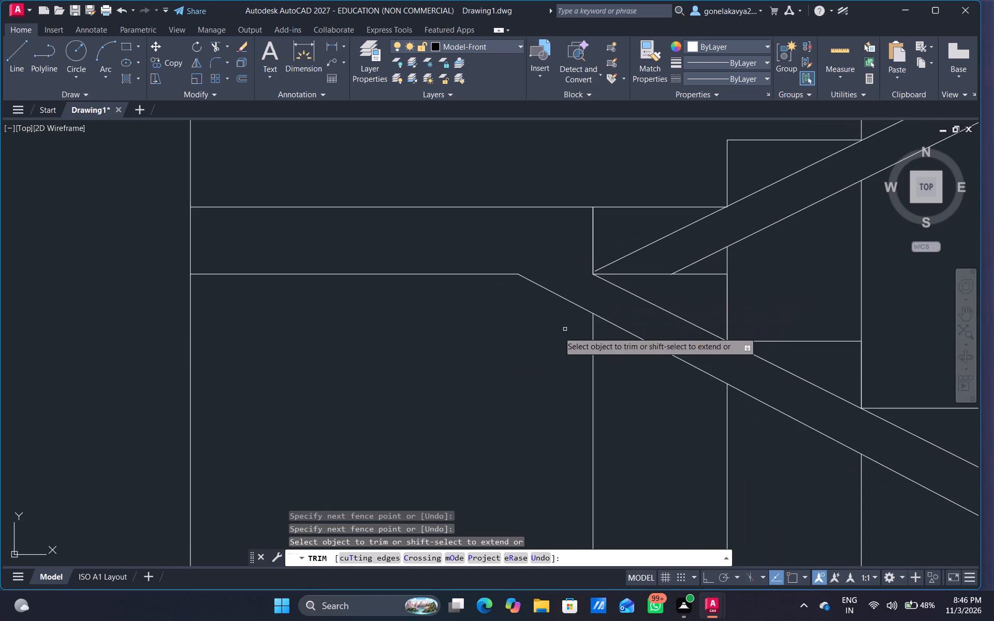
{"action": "scroll", "coordinate": [500, 369], "scroll_direction": "down", "scroll_amount": 2}
{"action": "middle_click_drag", "start_coordinate": [464, 394], "coordinate": [499, 337]}
{"action": "left_click", "coordinate": [554, 322]}
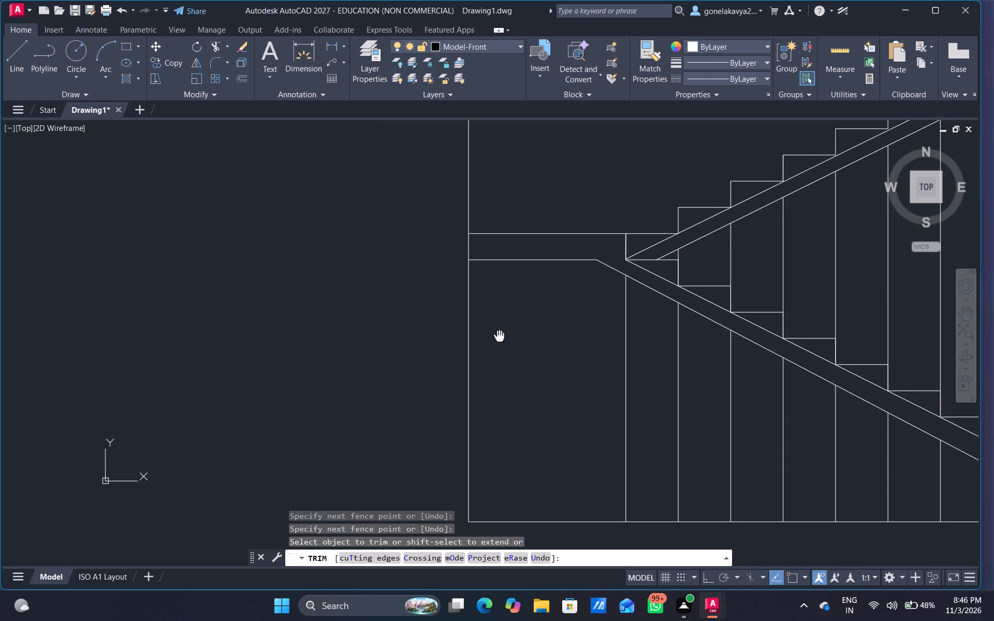
{"action": "middle_click_drag", "start_coordinate": [499, 337], "coordinate": [498, 338]}
{"action": "scroll", "coordinate": [567, 335], "scroll_direction": "down", "scroll_amount": 1}
{"action": "middle_click_drag", "start_coordinate": [566, 330], "coordinate": [474, 373]}
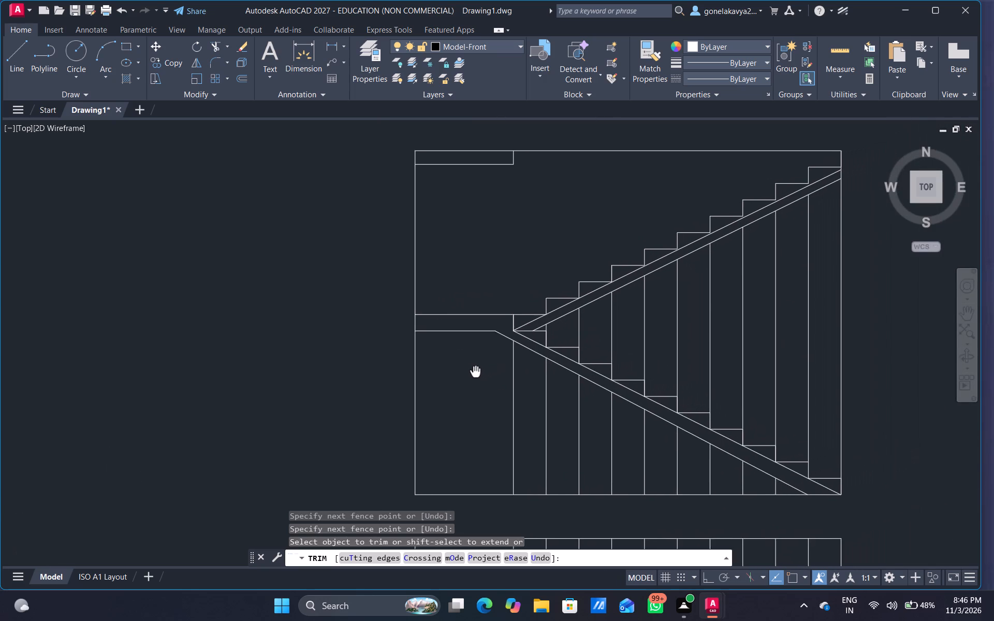
{"action": "middle_click_drag", "start_coordinate": [474, 373], "coordinate": [449, 388]}
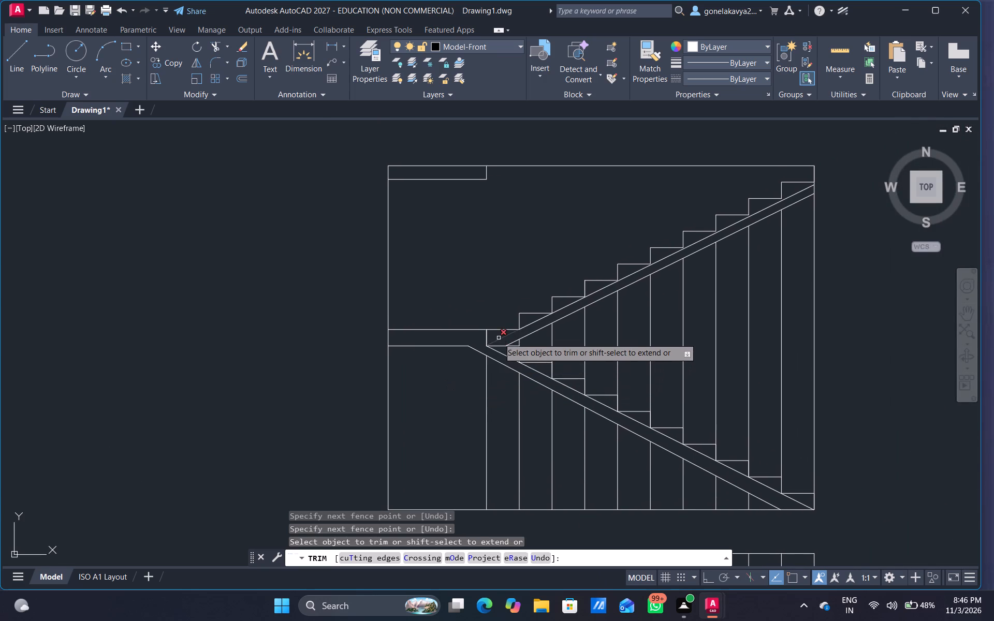
{"action": "scroll", "coordinate": [499, 338], "scroll_direction": "up", "scroll_amount": 2}
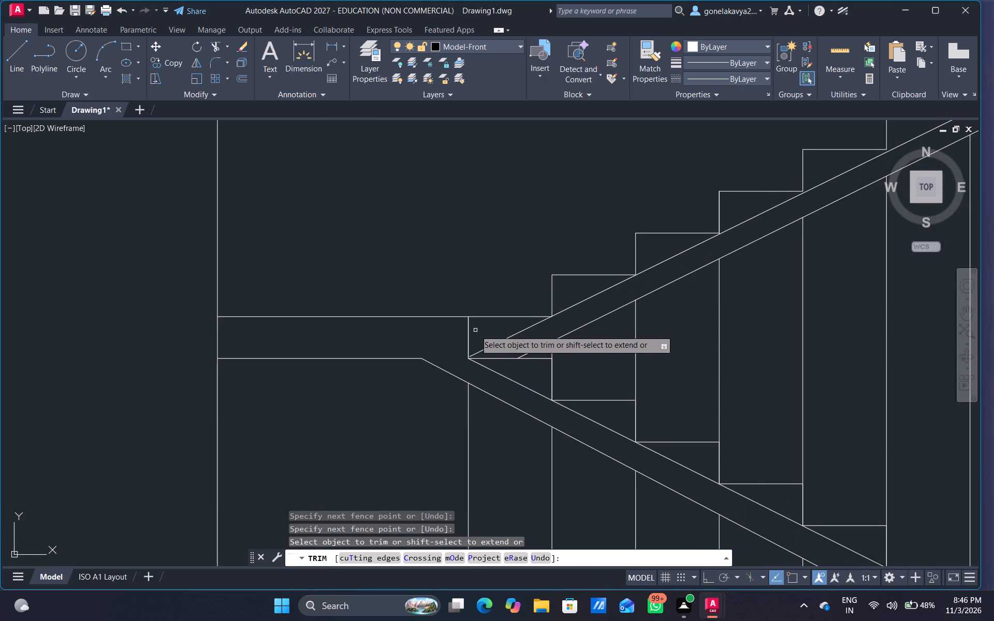
{"action": "left_click_drag", "start_coordinate": [475, 330], "coordinate": [454, 337]}
Extend the vertical line just east of the landing up through the upper flight's waist slab to the first riser's foot.
{"action": "scroll", "coordinate": [491, 407], "scroll_direction": "down", "scroll_amount": 1}
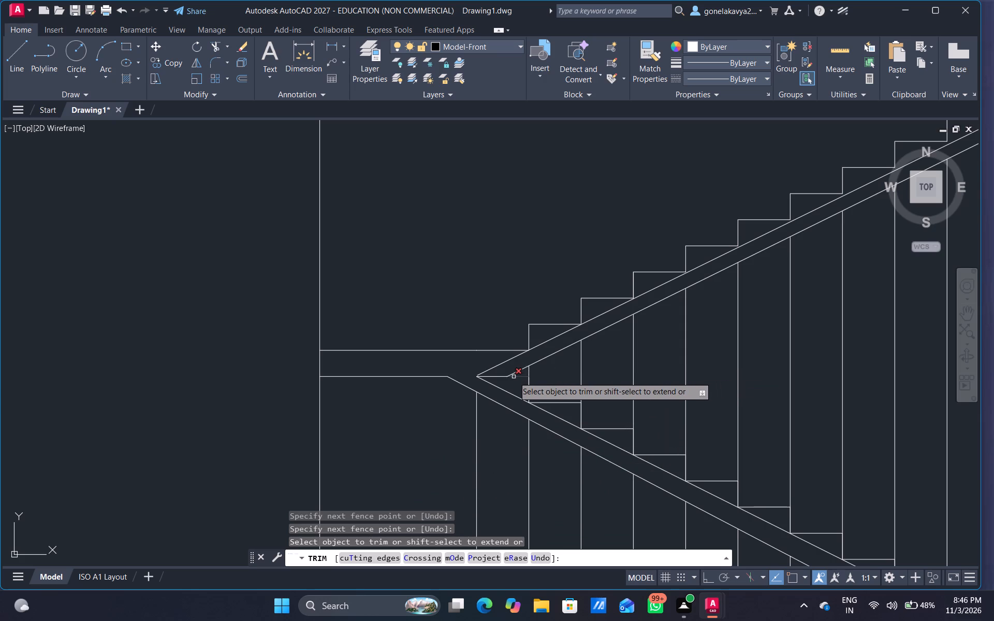
{"action": "scroll", "coordinate": [522, 375], "scroll_direction": "up", "scroll_amount": 3}
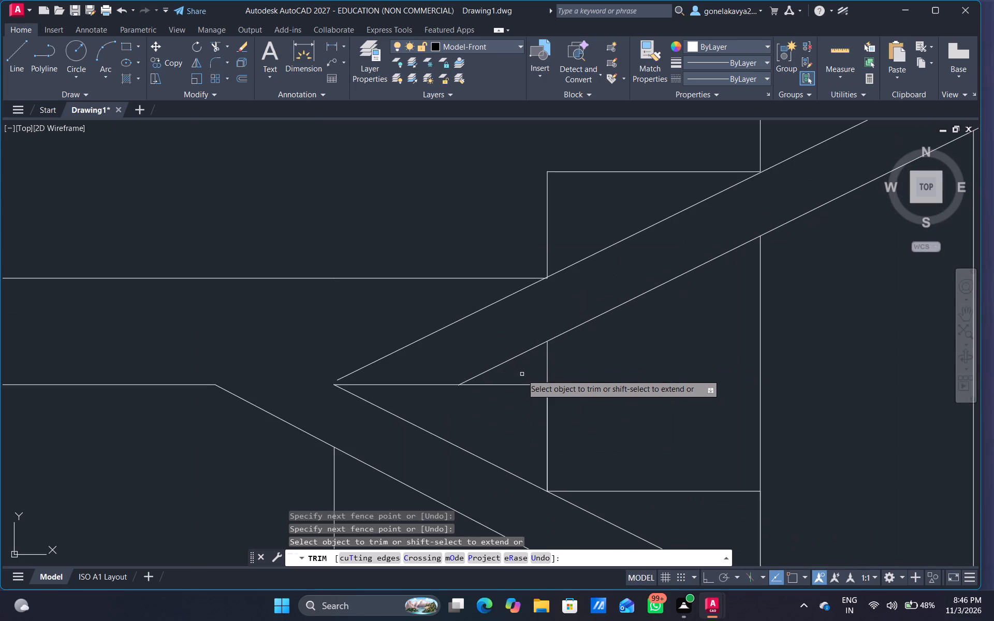
{"action": "key", "text": "Escape"}
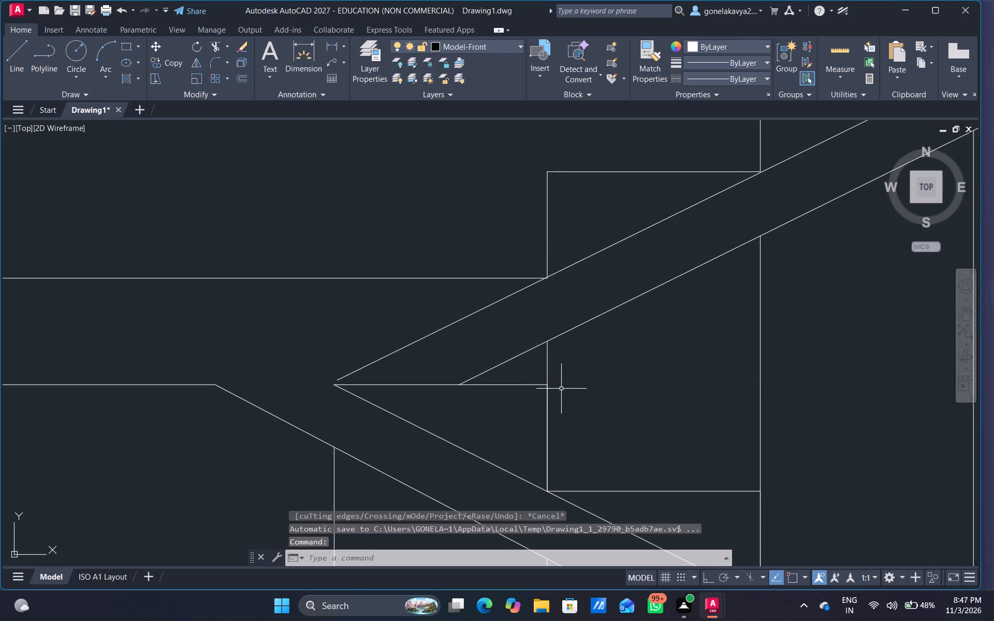
{"action": "type", "text": "ex"}
{"action": "key", "text": "space"}
{"action": "left_click_drag", "start_coordinate": [573, 360], "coordinate": [535, 359]}
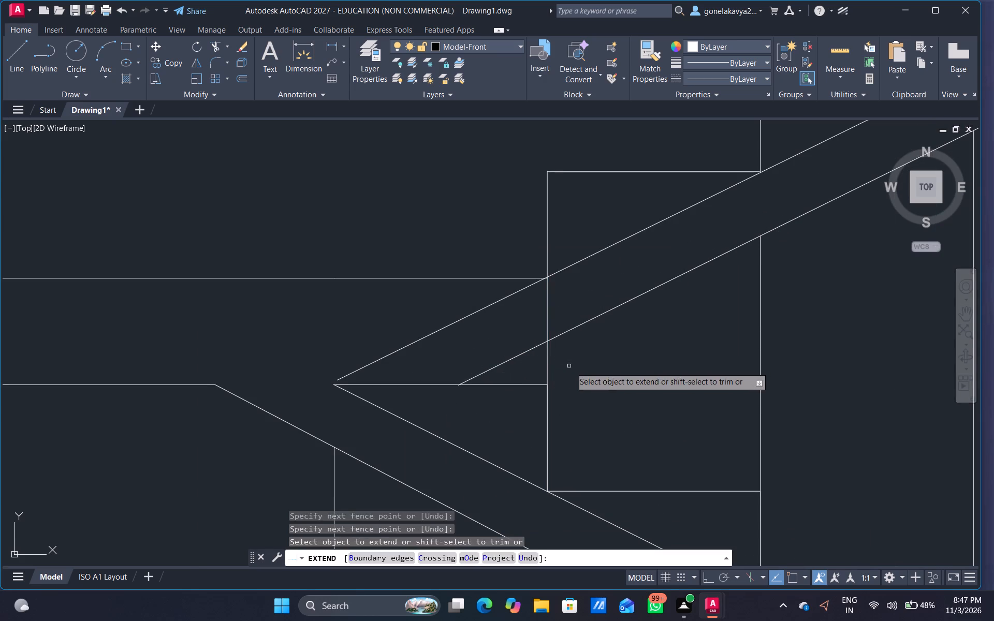
{"action": "key", "text": "Escape"}
Trim both upper waist slab lines, the lower waist slab's top line and the horizontal line between them, all west of the first riser's vertical line.
{"action": "key", "text": "t"}
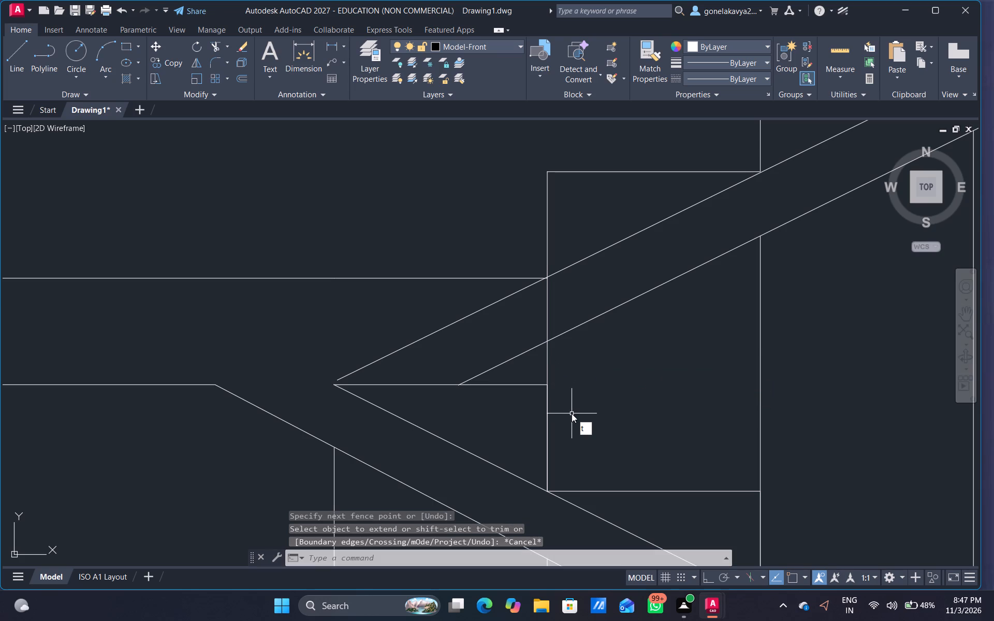
{"action": "key", "text": "Escape"}
{"action": "type", "text": "tr"}
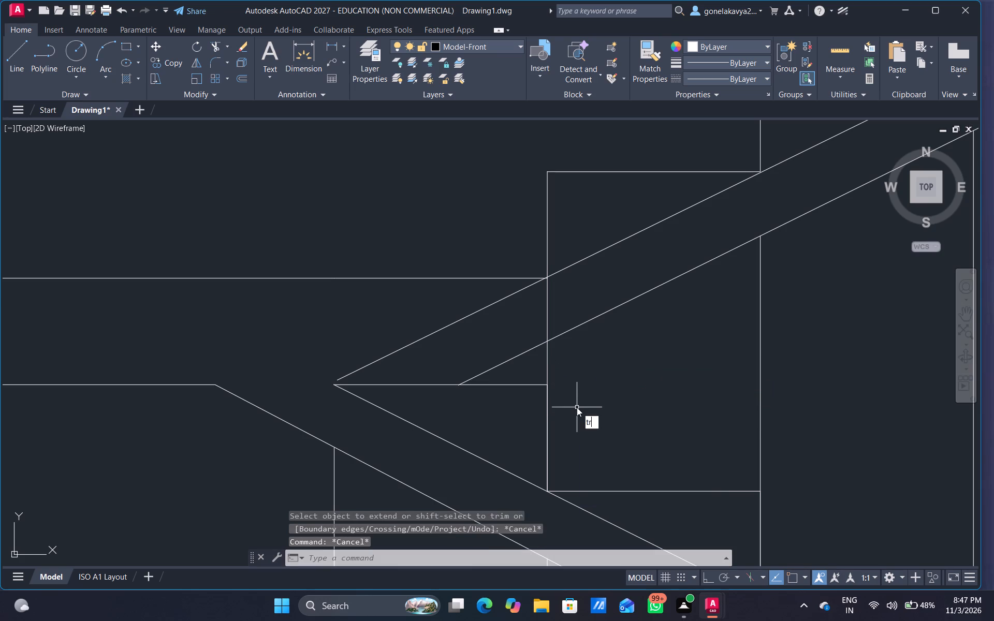
{"action": "key", "text": "space"}
{"action": "left_click_drag", "start_coordinate": [492, 295], "coordinate": [497, 372]}
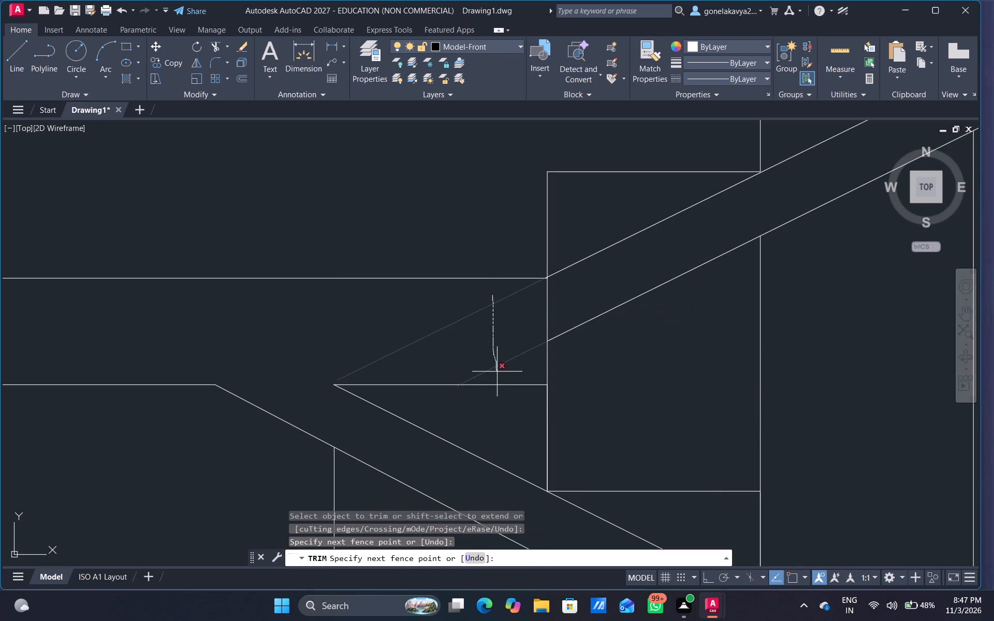
{"action": "left_click_drag", "start_coordinate": [497, 372], "coordinate": [497, 373]}
{"action": "left_click_drag", "start_coordinate": [497, 373], "coordinate": [476, 455]}
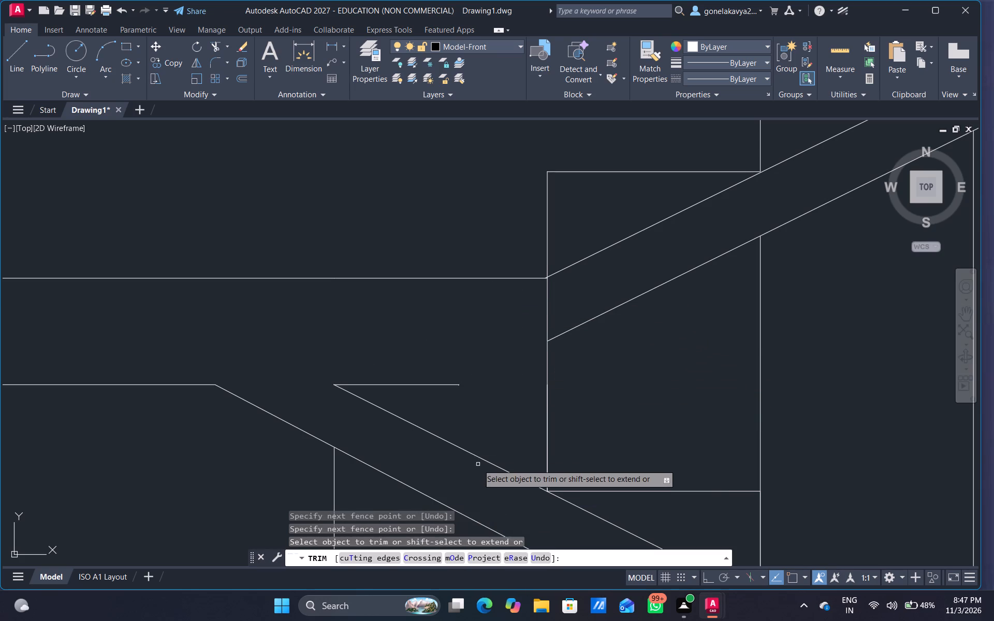
{"action": "left_click_drag", "start_coordinate": [479, 464], "coordinate": [495, 433]}
{"action": "left_click_drag", "start_coordinate": [442, 366], "coordinate": [428, 432]}
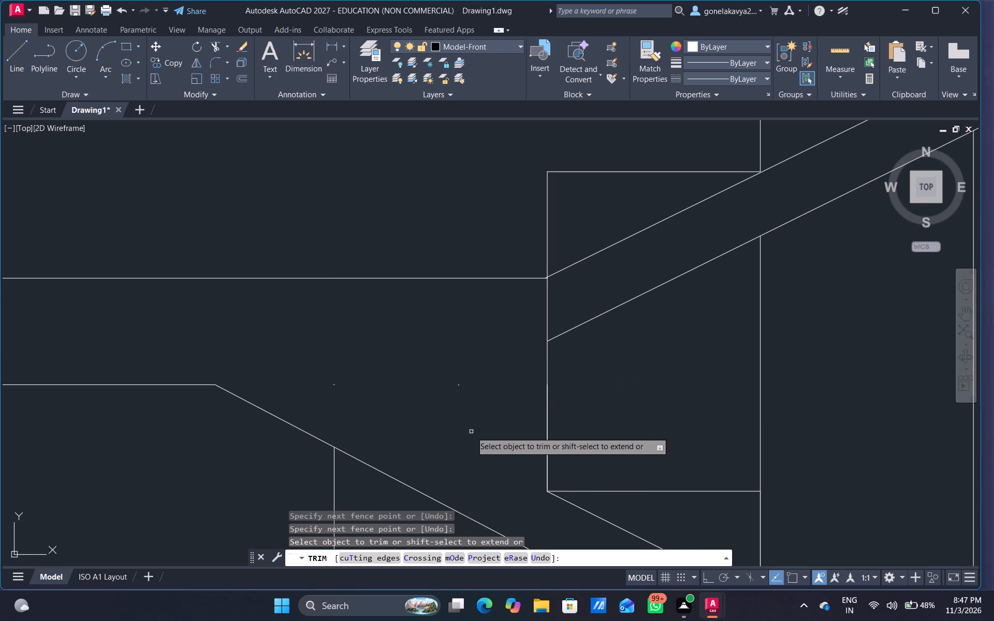
Examine the full section and the plan below it for remaining surplus lines.
{"action": "scroll", "coordinate": [473, 431], "scroll_direction": "down", "scroll_amount": 4}
{"action": "middle_click_drag", "start_coordinate": [394, 465], "coordinate": [437, 414]}
{"action": "left_click_drag", "start_coordinate": [461, 409], "coordinate": [448, 409]}
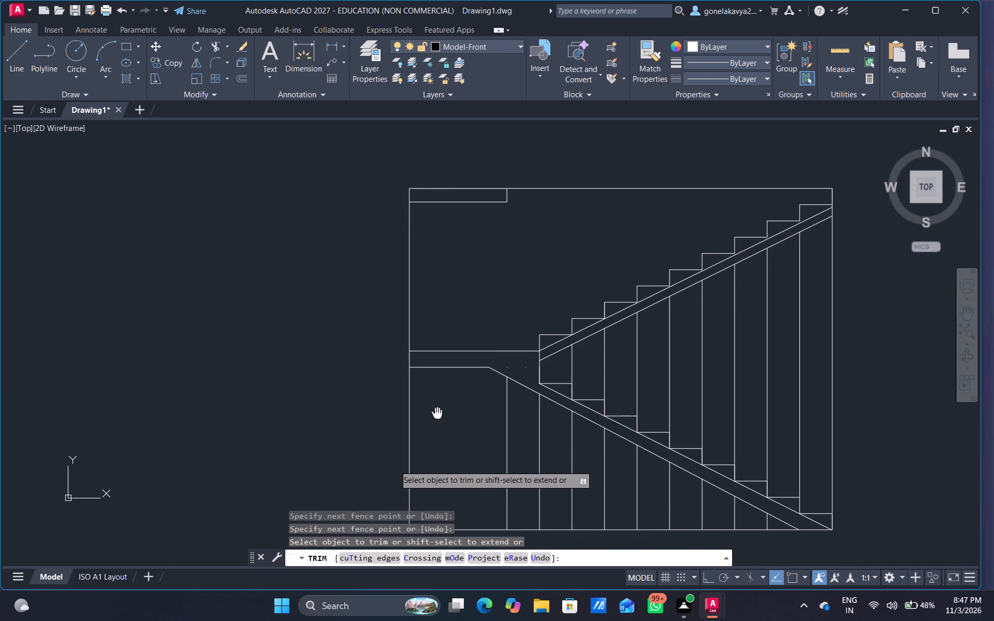
{"action": "middle_click_drag", "start_coordinate": [437, 414], "coordinate": [435, 416]}
{"action": "middle_click_drag", "start_coordinate": [459, 416], "coordinate": [395, 409]}
{"action": "left_click_drag", "start_coordinate": [404, 409], "coordinate": [397, 409]}
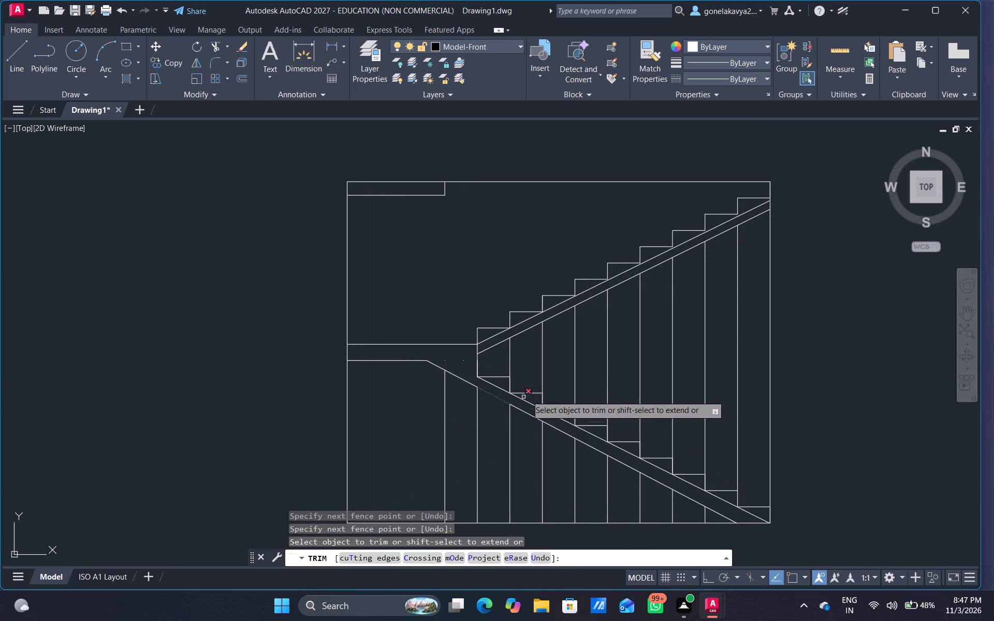
{"action": "middle_click_drag", "start_coordinate": [838, 420], "coordinate": [800, 328]}
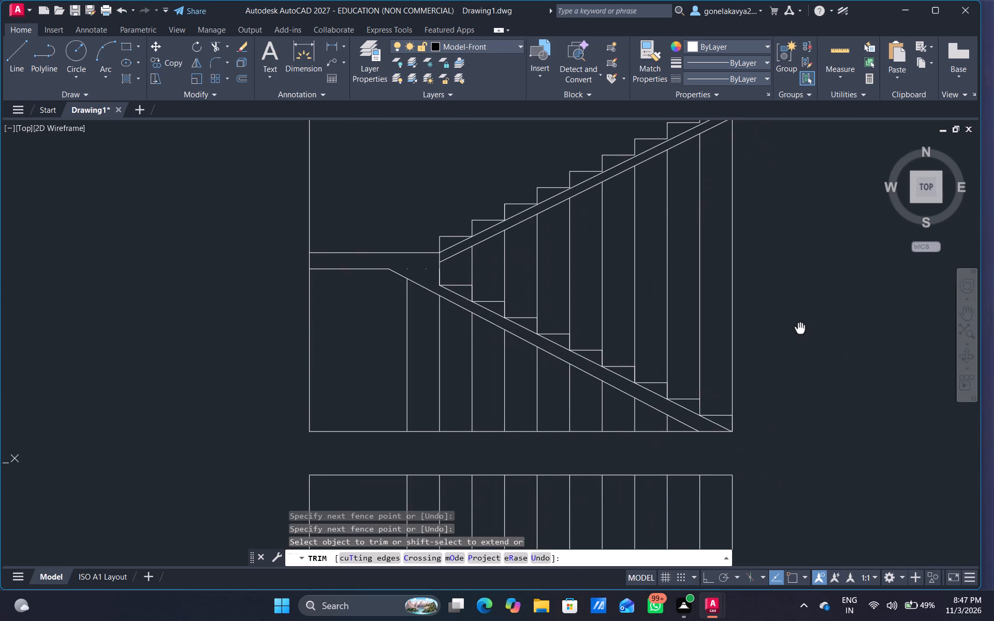
{"action": "middle_click_drag", "start_coordinate": [800, 328], "coordinate": [799, 331]}
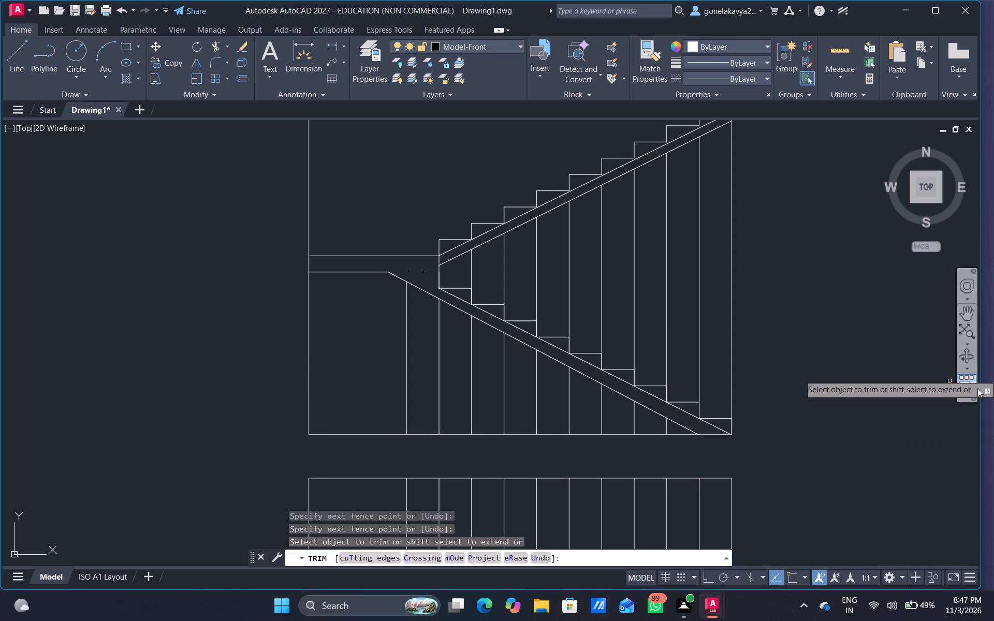
{"action": "scroll", "coordinate": [849, 394], "scroll_direction": "down", "scroll_amount": 2}
{"action": "middle_click_drag", "start_coordinate": [843, 394], "coordinate": [829, 250]}
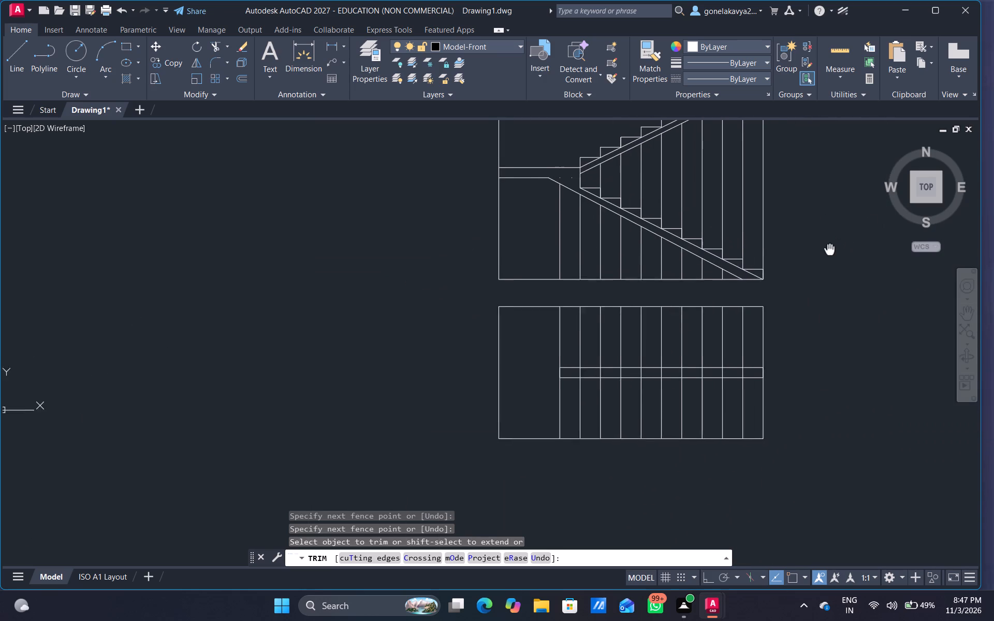
{"action": "middle_click_drag", "start_coordinate": [829, 250], "coordinate": [759, 285]}
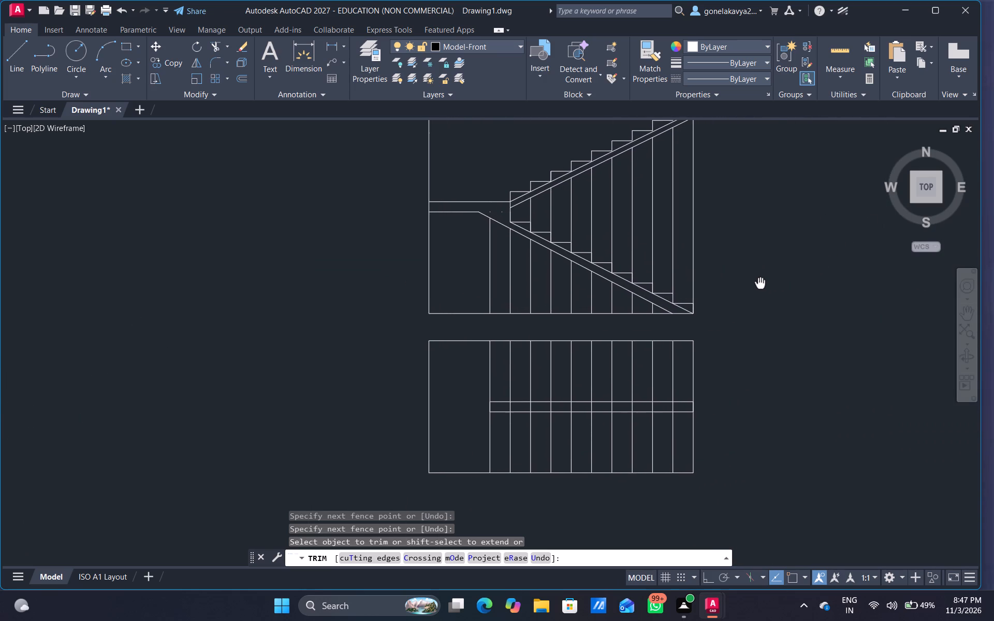
{"action": "middle_click_drag", "start_coordinate": [759, 285], "coordinate": [732, 295]}
{"action": "scroll", "coordinate": [700, 316], "scroll_direction": "down", "scroll_amount": 1}
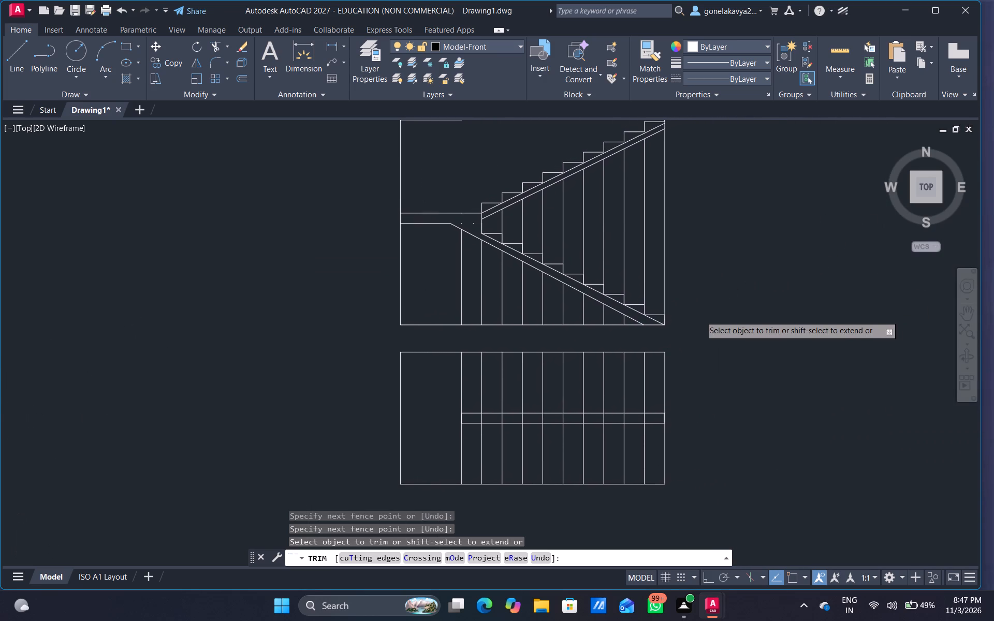
{"action": "middle_click_drag", "start_coordinate": [725, 304], "coordinate": [671, 412]}
Extend the top slab's bottom line east from the short vertical divider to the section's east edge.
{"action": "scroll", "coordinate": [572, 333], "scroll_direction": "up", "scroll_amount": 1}
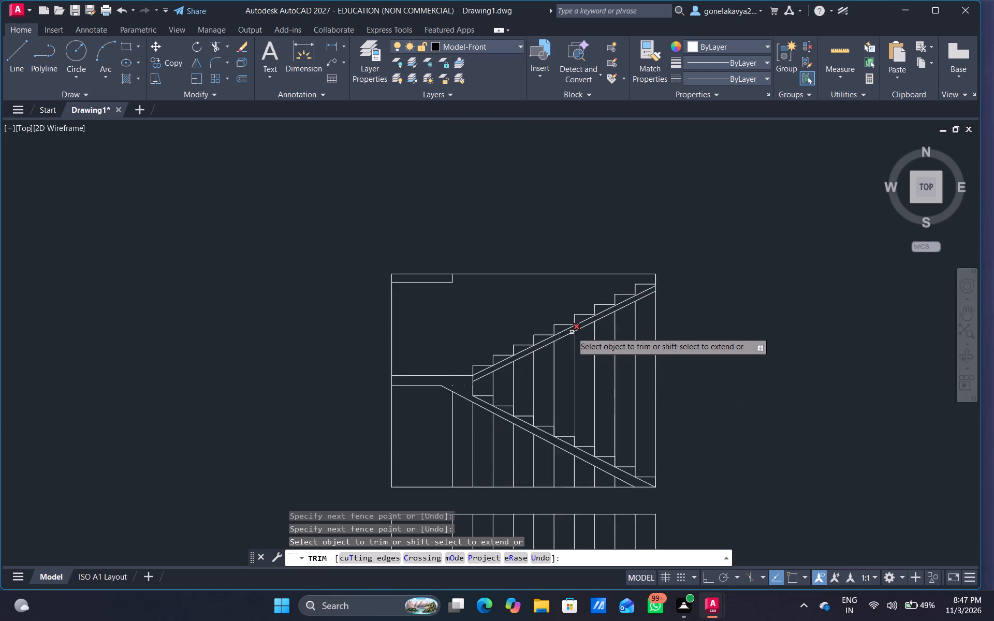
{"action": "scroll", "coordinate": [572, 330], "scroll_direction": "up", "scroll_amount": 1}
{"action": "middle_click_drag", "start_coordinate": [564, 287], "coordinate": [748, 411]}
{"action": "left_click", "coordinate": [748, 408]}
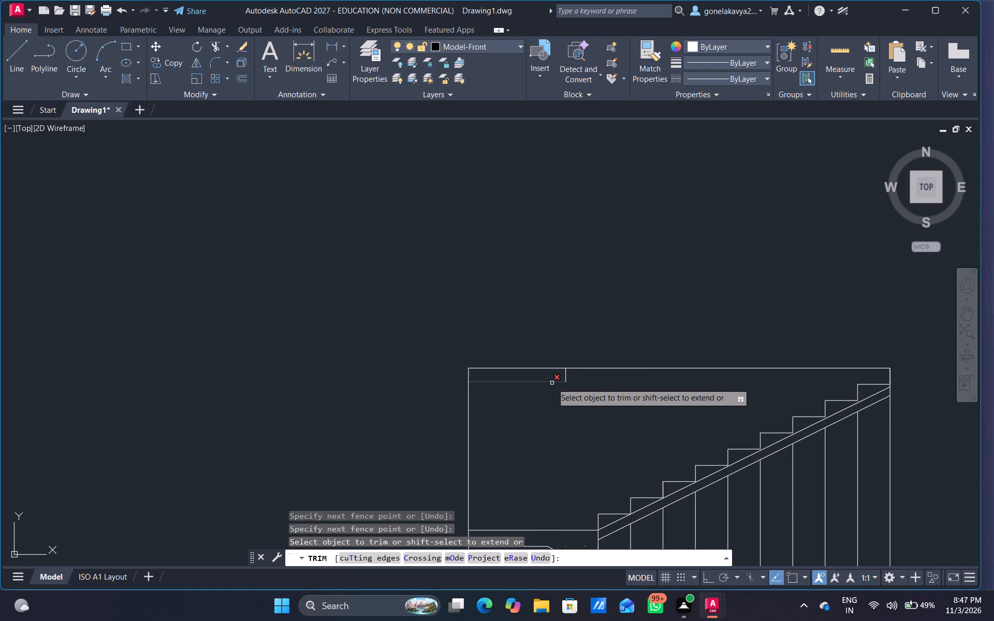
{"action": "key", "text": "Escape"}
{"action": "key", "text": "e"}
{"action": "type", "text": "x"}
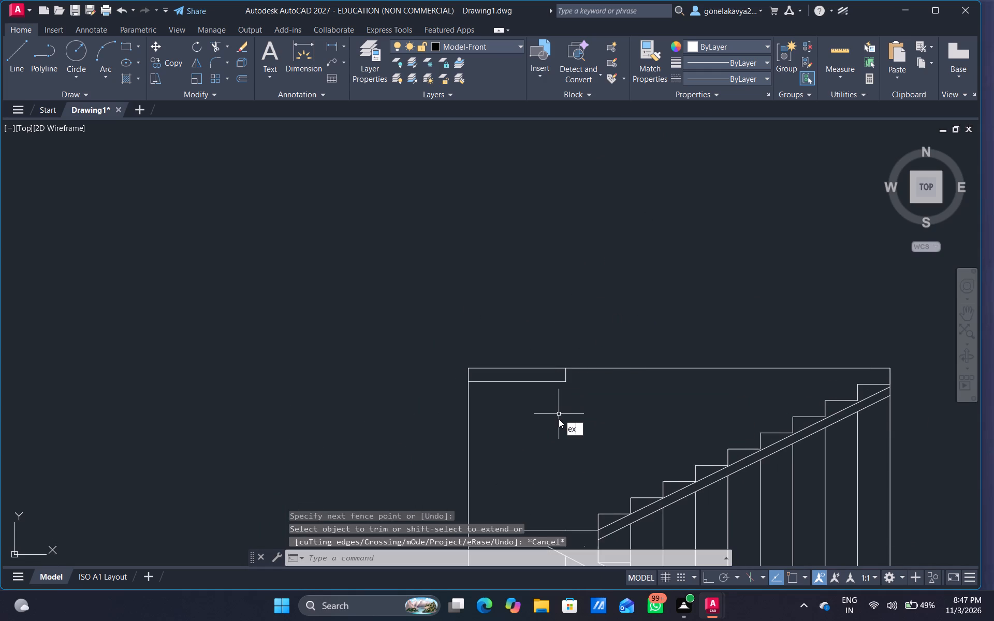
{"action": "key", "text": "space"}
{"action": "left_click", "coordinate": [548, 380]}
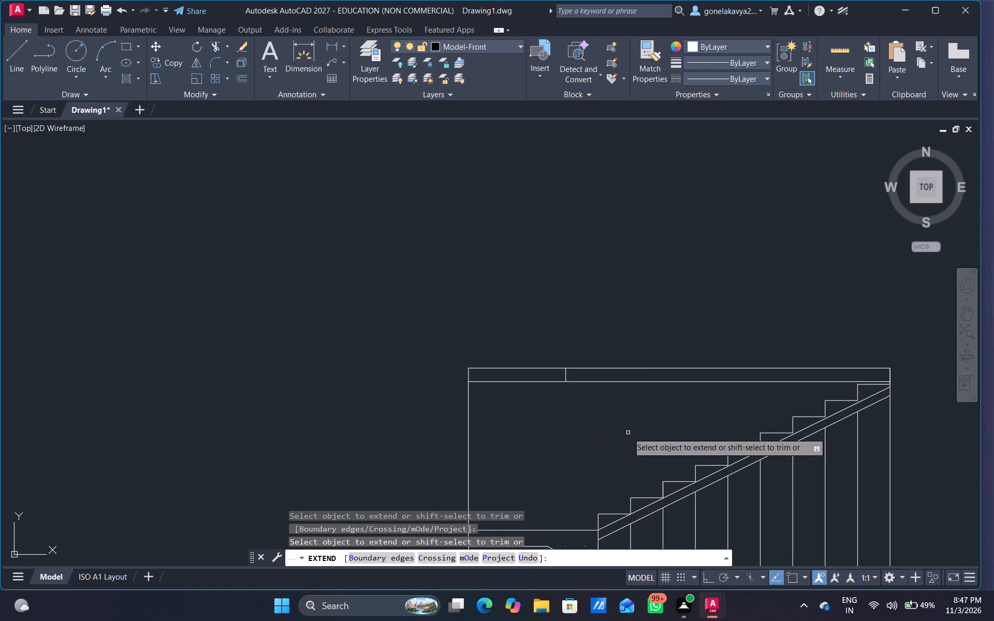
{"action": "key", "text": "Escape"}
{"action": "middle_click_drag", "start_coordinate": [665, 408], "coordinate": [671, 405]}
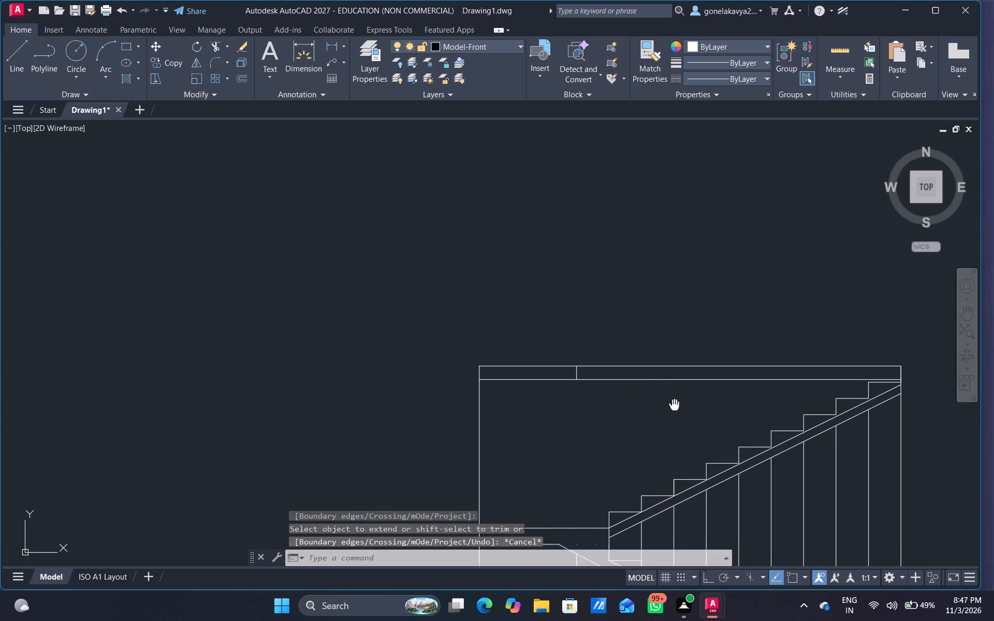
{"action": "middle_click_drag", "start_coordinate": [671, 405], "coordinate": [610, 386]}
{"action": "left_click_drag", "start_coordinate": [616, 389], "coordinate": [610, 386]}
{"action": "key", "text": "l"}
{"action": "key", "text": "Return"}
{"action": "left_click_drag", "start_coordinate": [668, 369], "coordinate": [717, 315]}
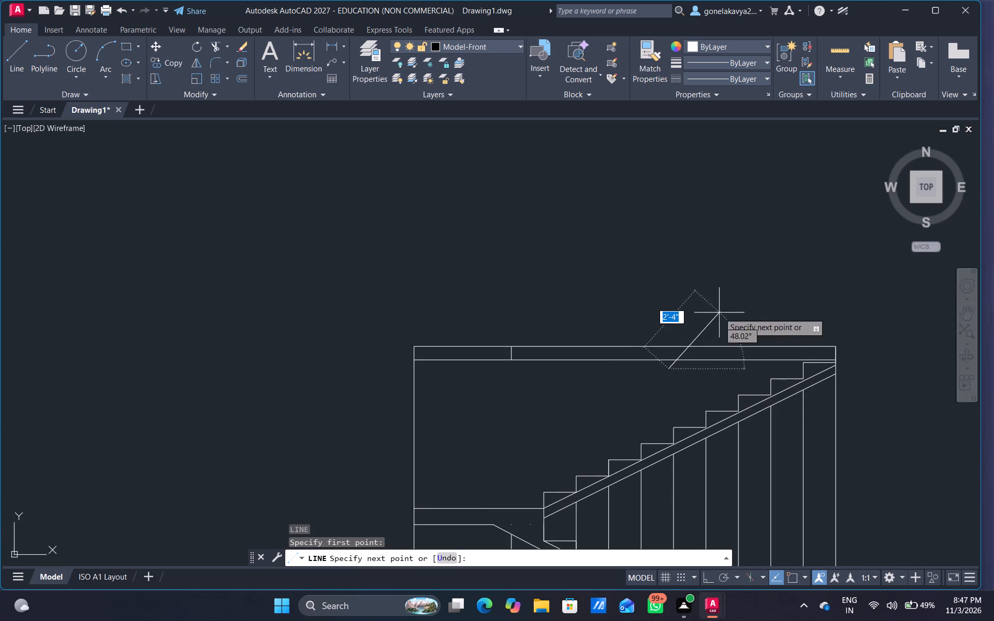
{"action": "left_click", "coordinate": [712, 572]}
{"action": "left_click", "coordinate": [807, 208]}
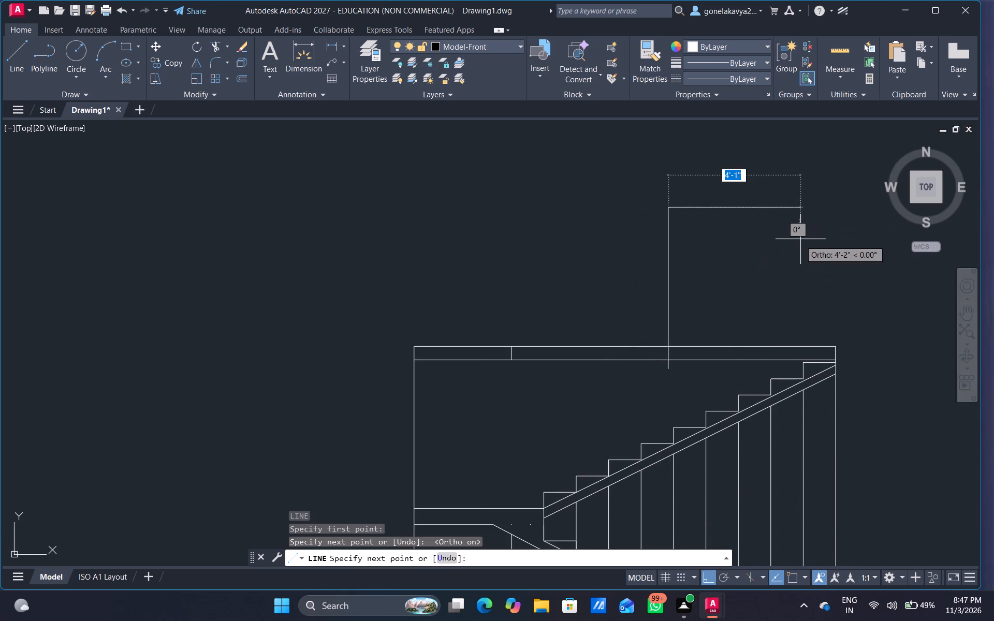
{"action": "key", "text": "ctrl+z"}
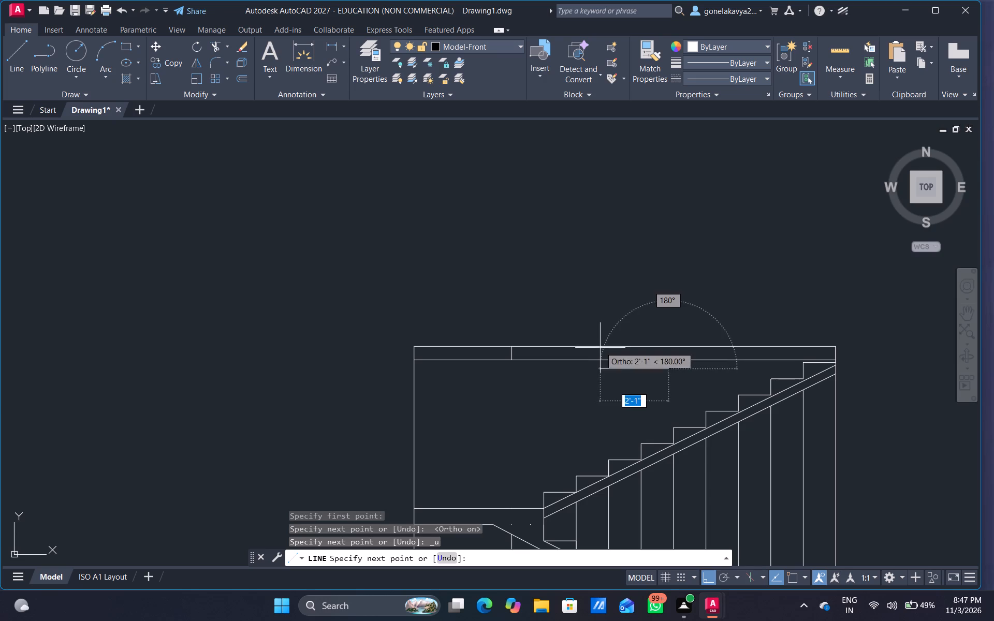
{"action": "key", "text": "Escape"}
Draw a vertical line crossing the top slab, roughly above the upper flight's third riser.
{"action": "key", "text": "l"}
{"action": "key", "text": "Return"}
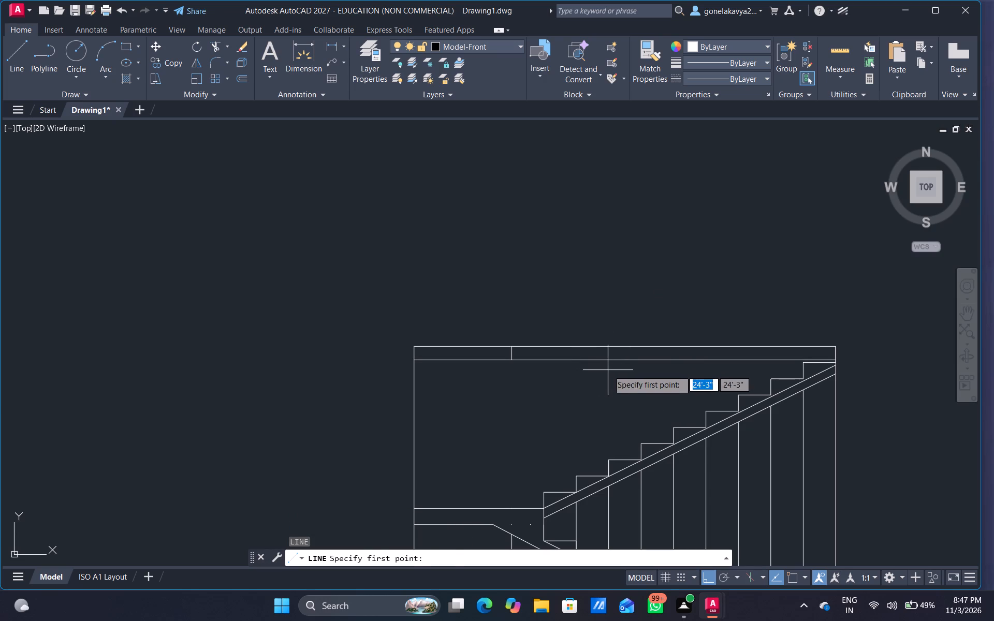
{"action": "left_click_drag", "start_coordinate": [608, 370], "coordinate": [625, 331]}
{"action": "left_click", "coordinate": [639, 282]}
{"action": "key", "text": "Escape"}
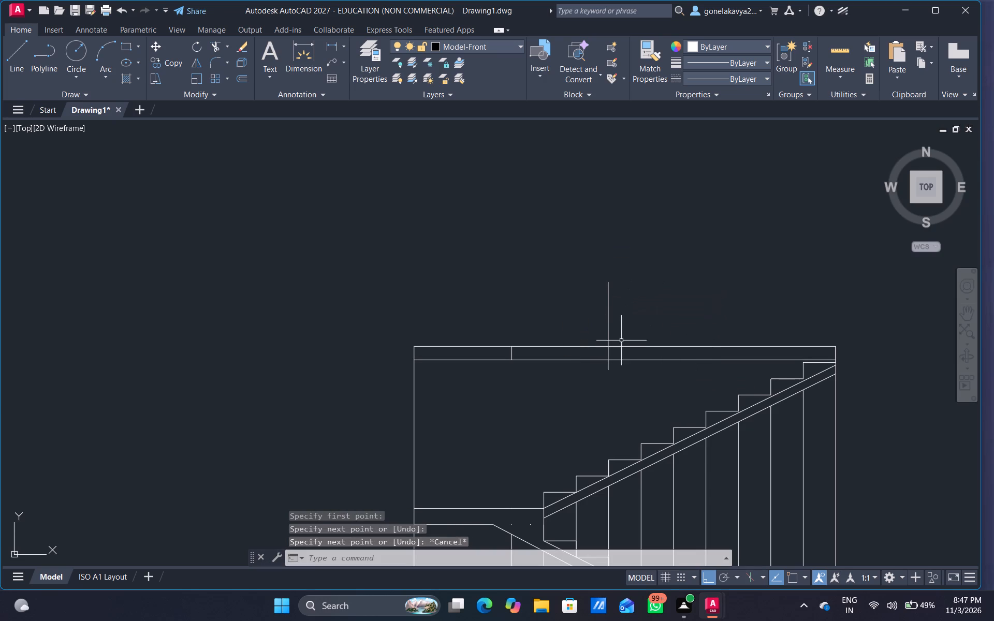
Trim the new vertical line's two ends where they project below and above the top slab.
{"action": "key", "text": "t"}
{"action": "type", "text": "r"}
{"action": "key", "text": "space"}
{"action": "scroll", "coordinate": [609, 360], "scroll_direction": "up", "scroll_amount": 3}
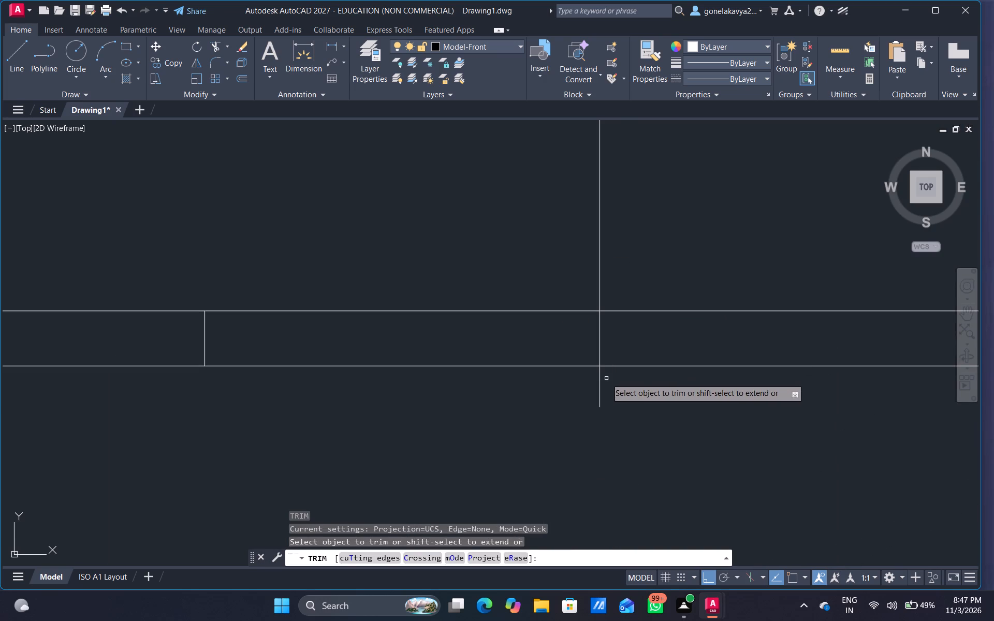
{"action": "left_click_drag", "start_coordinate": [606, 378], "coordinate": [551, 401]}
{"action": "left_click_drag", "start_coordinate": [694, 237], "coordinate": [537, 245]}
{"action": "scroll", "coordinate": [593, 295], "scroll_direction": "down", "scroll_amount": 2}
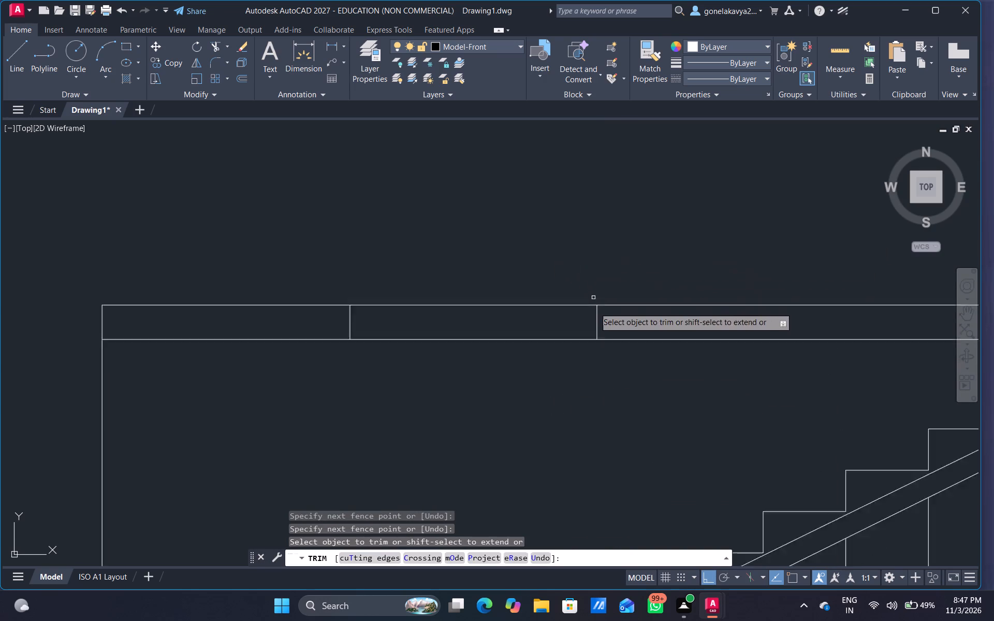
Trim away the original short vertical divider in the top slab, west of the new vertical line.
{"action": "scroll", "coordinate": [595, 309], "scroll_direction": "down", "scroll_amount": 2}
{"action": "scroll", "coordinate": [558, 341], "scroll_direction": "up", "scroll_amount": 2}
{"action": "middle_click_drag", "start_coordinate": [557, 339], "coordinate": [607, 460]}
{"action": "left_click_drag", "start_coordinate": [607, 460], "coordinate": [599, 454]}
{"action": "scroll", "coordinate": [552, 411], "scroll_direction": "up", "scroll_amount": 3}
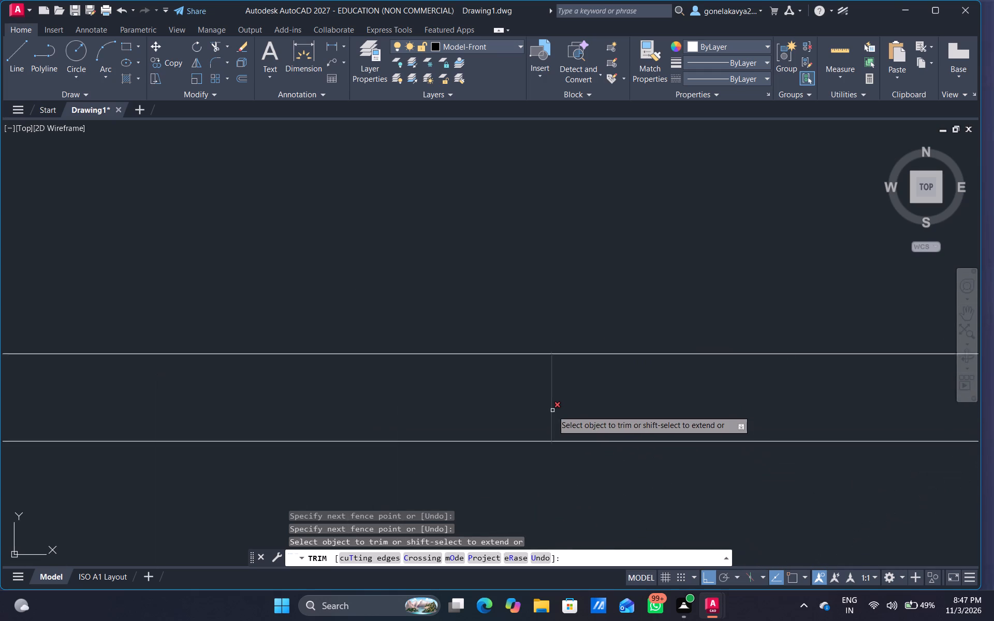
{"action": "scroll", "coordinate": [552, 410], "scroll_direction": "up", "scroll_amount": 1}
{"action": "left_click_drag", "start_coordinate": [630, 385], "coordinate": [518, 362]}
{"action": "scroll", "coordinate": [597, 395], "scroll_direction": "down", "scroll_amount": 2}
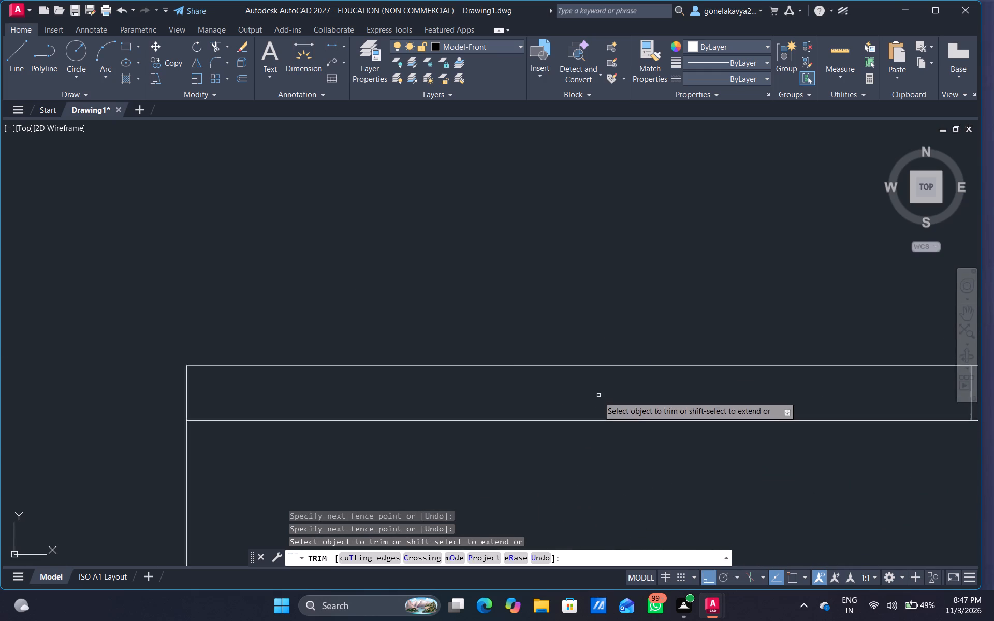
{"action": "scroll", "coordinate": [598, 396], "scroll_direction": "down", "scroll_amount": 1}
{"action": "middle_click_drag", "start_coordinate": [611, 463], "coordinate": [597, 381]}
{"action": "left_click", "coordinate": [597, 382]}
{"action": "key", "text": "Escape"}
With Ortho off, draw a line about 1'-11" long at about 33° from the top slab's underside past its top, west of the vertical line.
{"action": "key", "text": "l"}
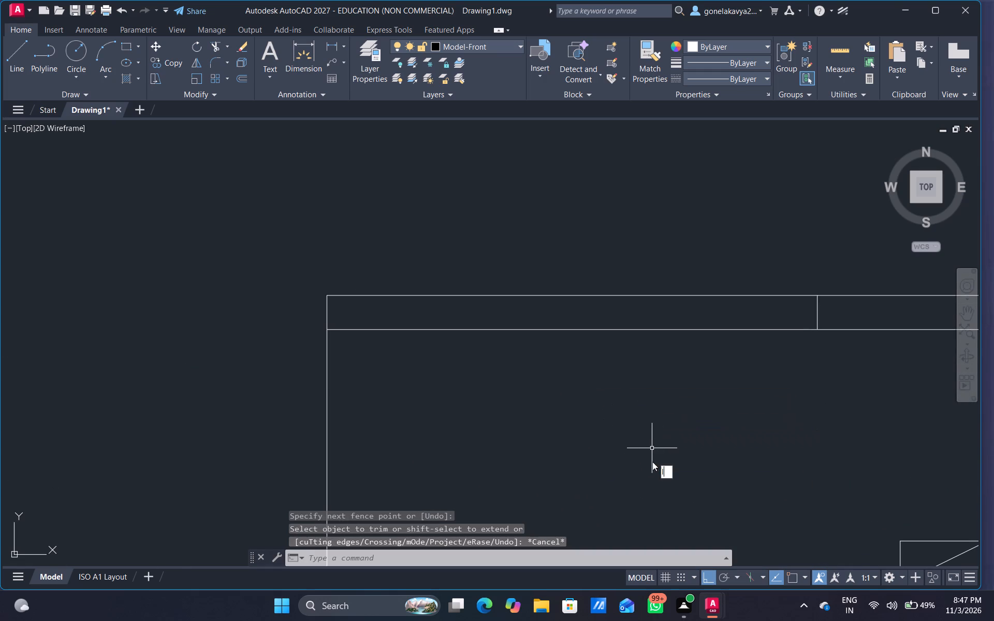
{"action": "key", "text": "Return"}
{"action": "scroll", "coordinate": [649, 336], "scroll_direction": "up", "scroll_amount": 3}
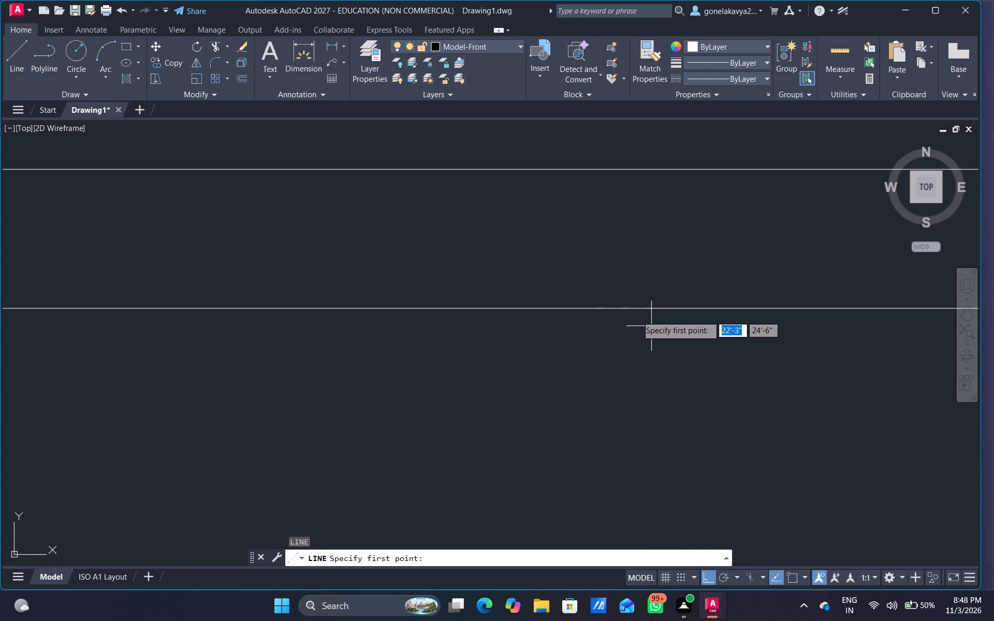
{"action": "left_click", "coordinate": [530, 308]}
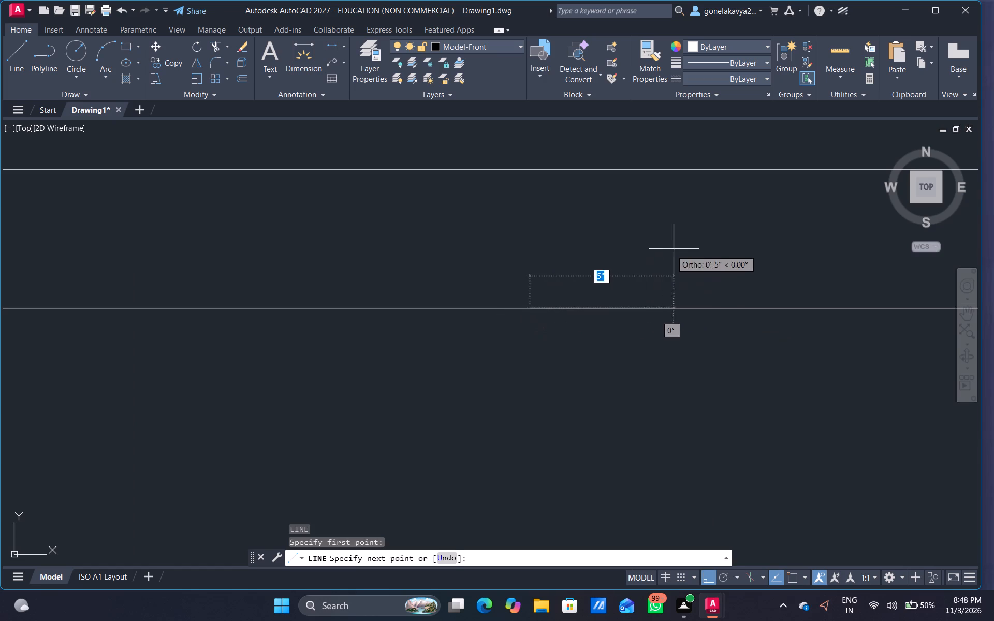
{"action": "left_click", "coordinate": [708, 574]}
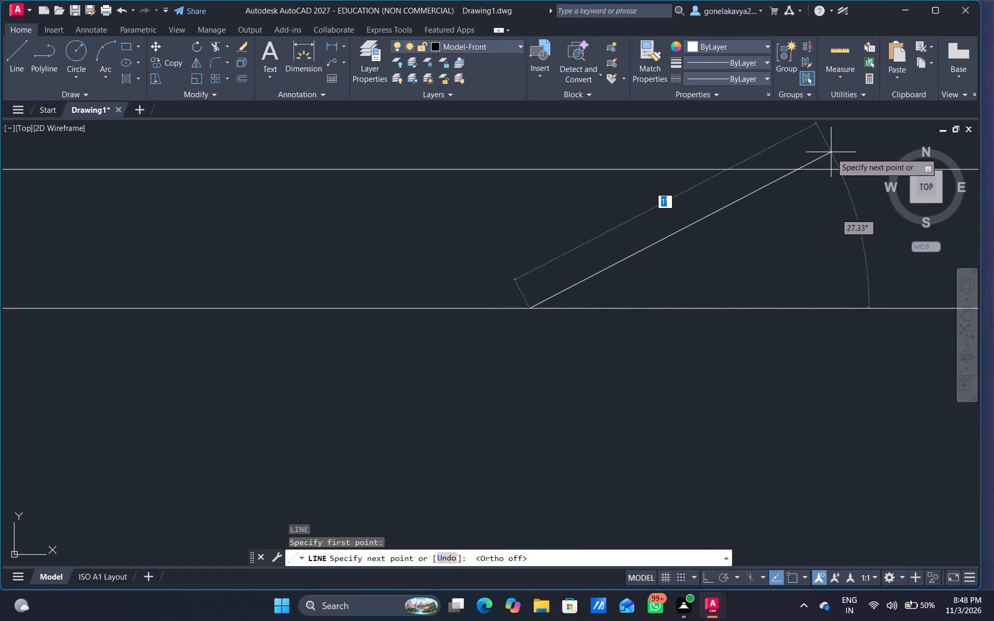
{"action": "middle_click_drag", "start_coordinate": [794, 180], "coordinate": [727, 223]}
{"action": "scroll", "coordinate": [727, 223], "scroll_direction": "down", "scroll_amount": 3}
{"action": "left_click", "coordinate": [727, 223]}
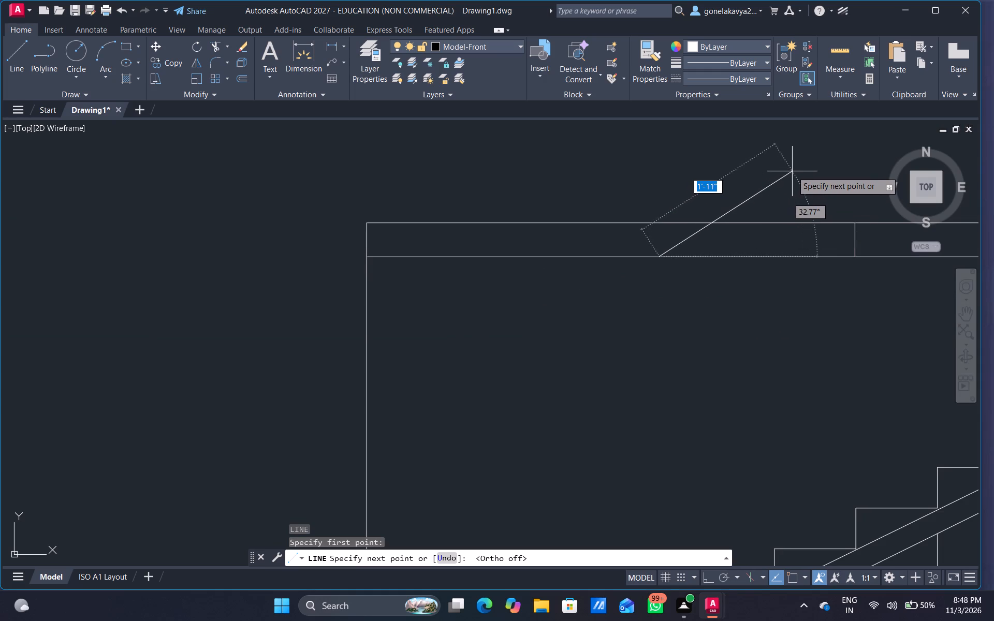
{"action": "left_click", "coordinate": [792, 171]}
{"action": "key", "text": "Escape"}
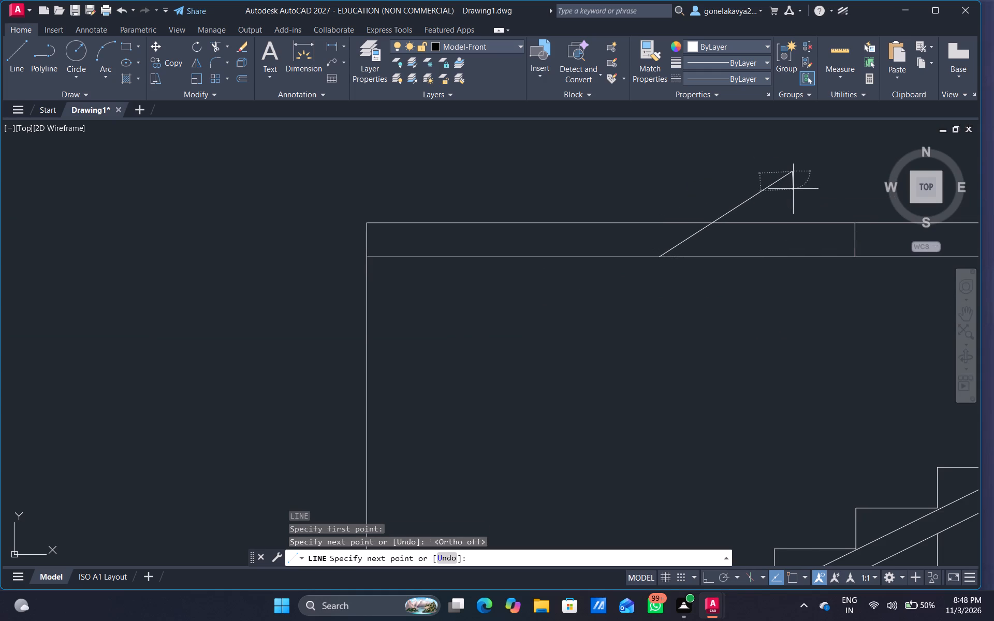
Trim the part of the sloped line that projects above the top slab.
{"action": "key", "text": "t"}
{"action": "key", "text": "r"}
{"action": "key", "text": "space"}
{"action": "left_click_drag", "start_coordinate": [774, 216], "coordinate": [733, 179]}
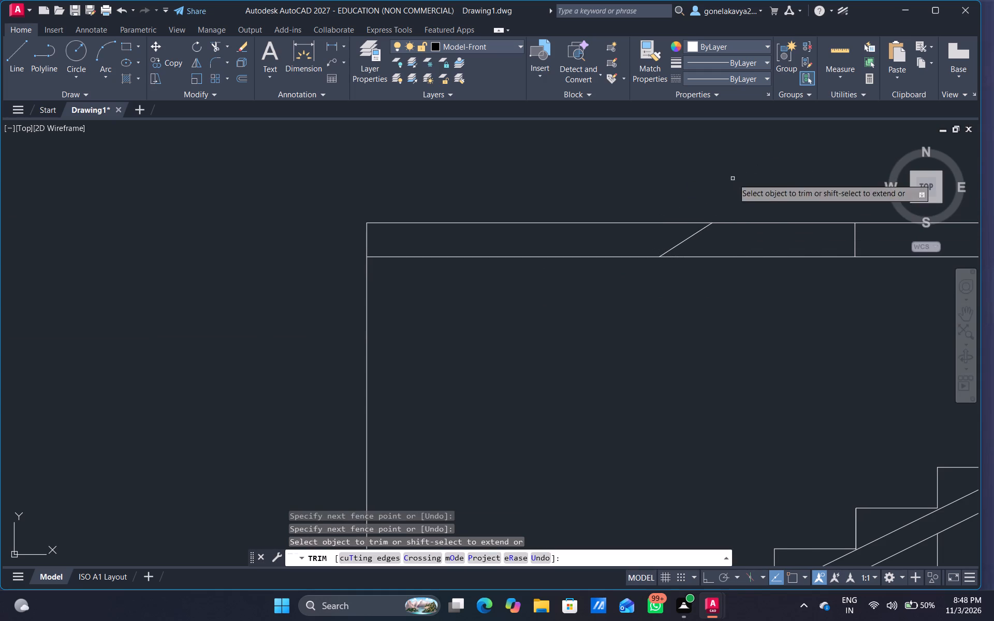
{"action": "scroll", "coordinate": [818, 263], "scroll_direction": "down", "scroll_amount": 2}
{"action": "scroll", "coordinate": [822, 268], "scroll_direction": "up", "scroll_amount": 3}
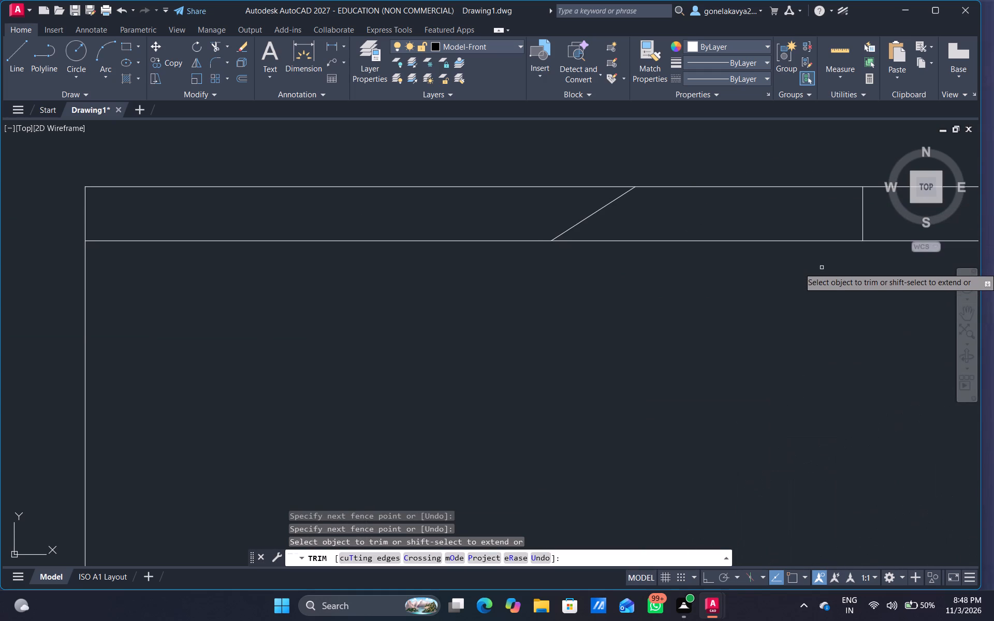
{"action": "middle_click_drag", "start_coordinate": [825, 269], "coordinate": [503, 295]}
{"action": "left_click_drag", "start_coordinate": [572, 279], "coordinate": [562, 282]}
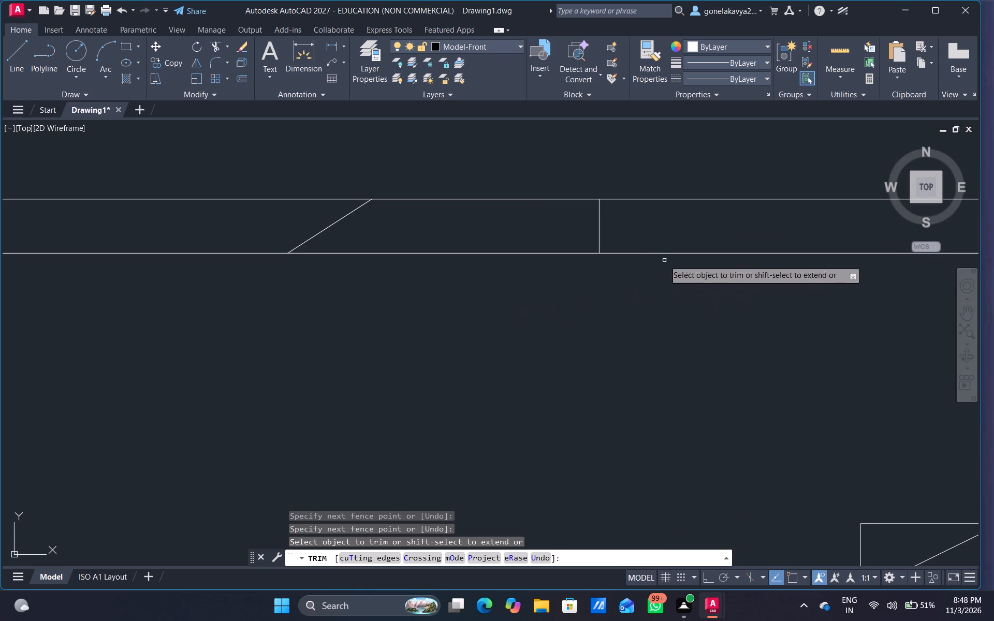
Trim the top slab's underside east of the vertical line, and trim away the vertical line itself.
{"action": "left_click_drag", "start_coordinate": [704, 230], "coordinate": [678, 303]}
{"action": "left_click_drag", "start_coordinate": [628, 230], "coordinate": [567, 230]}
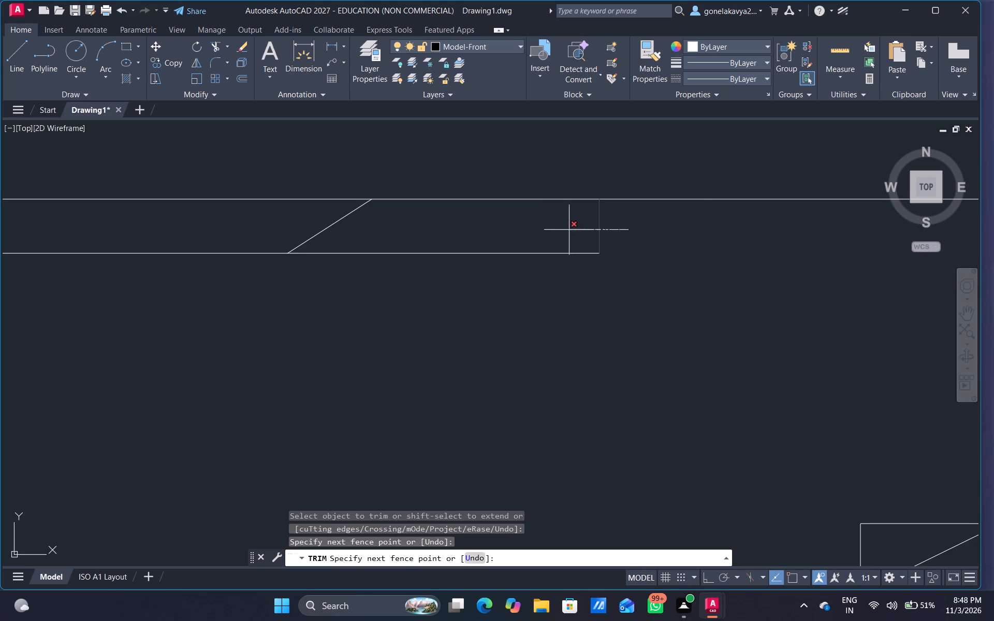
{"action": "left_click_drag", "start_coordinate": [567, 230], "coordinate": [566, 230]}
{"action": "scroll", "coordinate": [734, 279], "scroll_direction": "down", "scroll_amount": 4}
{"action": "middle_click_drag", "start_coordinate": [747, 297], "coordinate": [758, 220]}
{"action": "left_click_drag", "start_coordinate": [764, 244], "coordinate": [763, 231]}
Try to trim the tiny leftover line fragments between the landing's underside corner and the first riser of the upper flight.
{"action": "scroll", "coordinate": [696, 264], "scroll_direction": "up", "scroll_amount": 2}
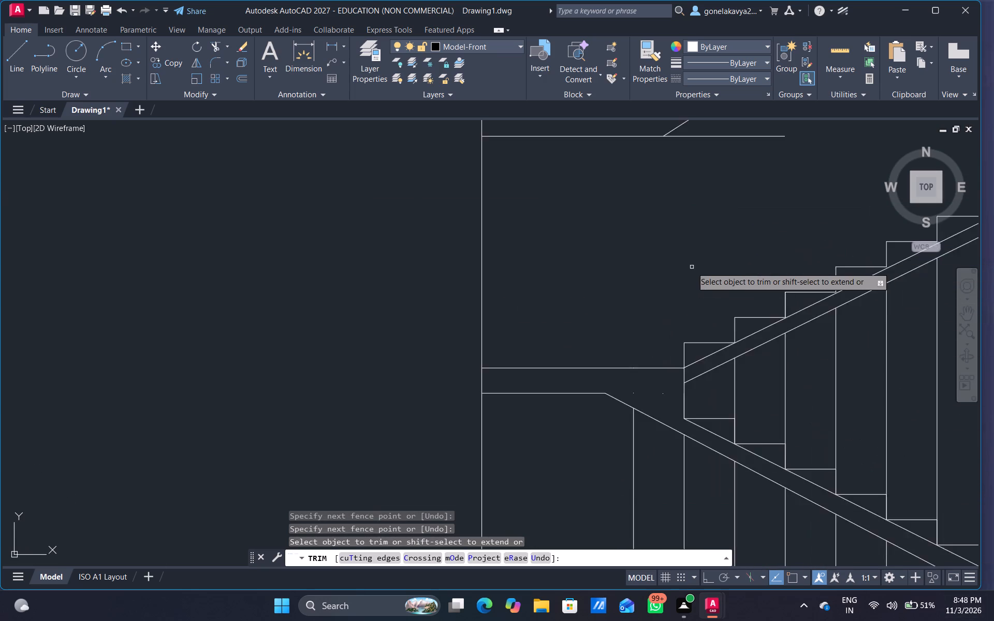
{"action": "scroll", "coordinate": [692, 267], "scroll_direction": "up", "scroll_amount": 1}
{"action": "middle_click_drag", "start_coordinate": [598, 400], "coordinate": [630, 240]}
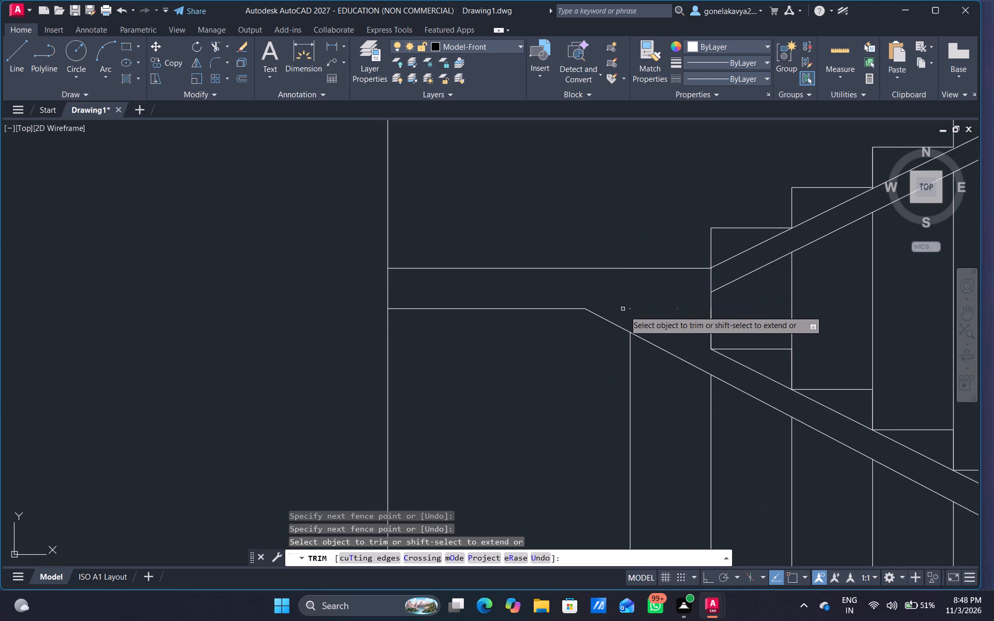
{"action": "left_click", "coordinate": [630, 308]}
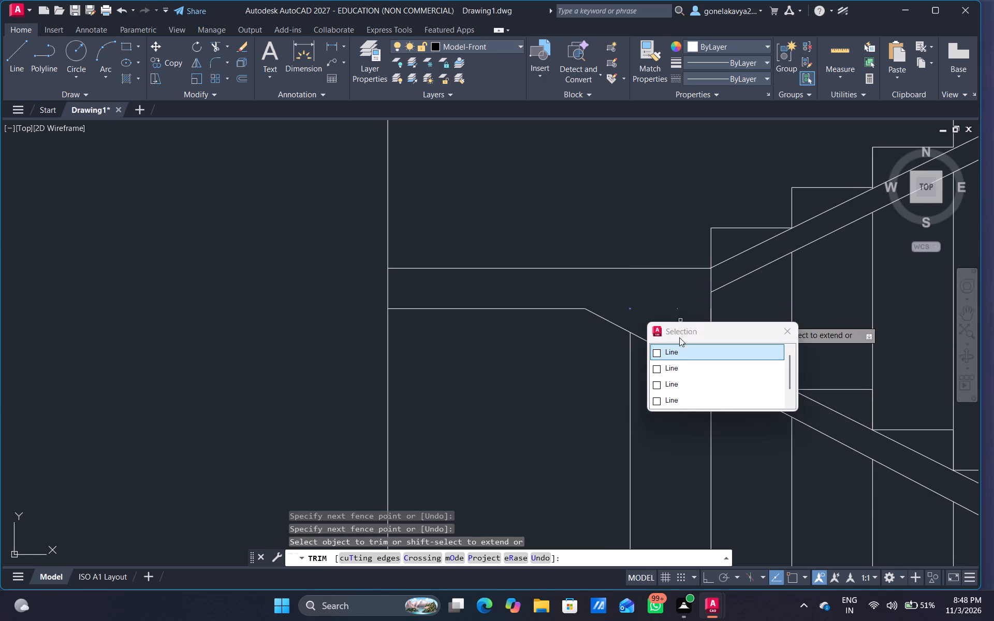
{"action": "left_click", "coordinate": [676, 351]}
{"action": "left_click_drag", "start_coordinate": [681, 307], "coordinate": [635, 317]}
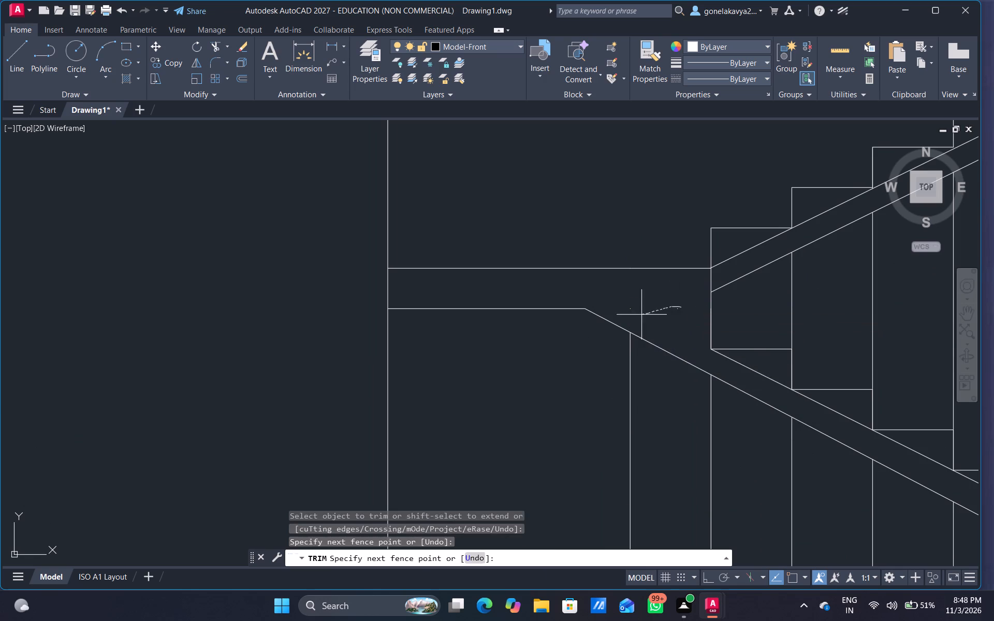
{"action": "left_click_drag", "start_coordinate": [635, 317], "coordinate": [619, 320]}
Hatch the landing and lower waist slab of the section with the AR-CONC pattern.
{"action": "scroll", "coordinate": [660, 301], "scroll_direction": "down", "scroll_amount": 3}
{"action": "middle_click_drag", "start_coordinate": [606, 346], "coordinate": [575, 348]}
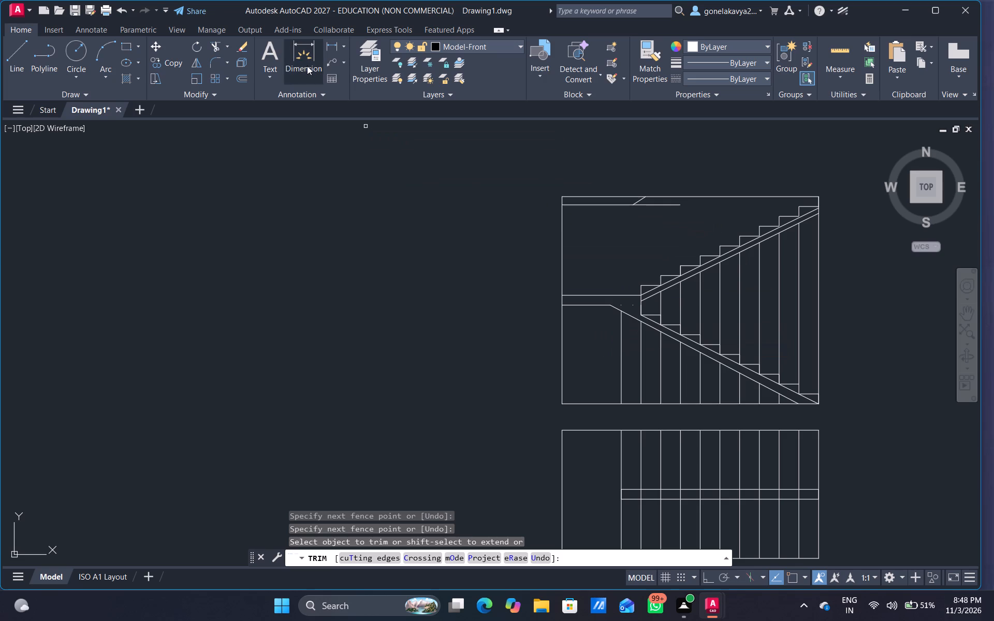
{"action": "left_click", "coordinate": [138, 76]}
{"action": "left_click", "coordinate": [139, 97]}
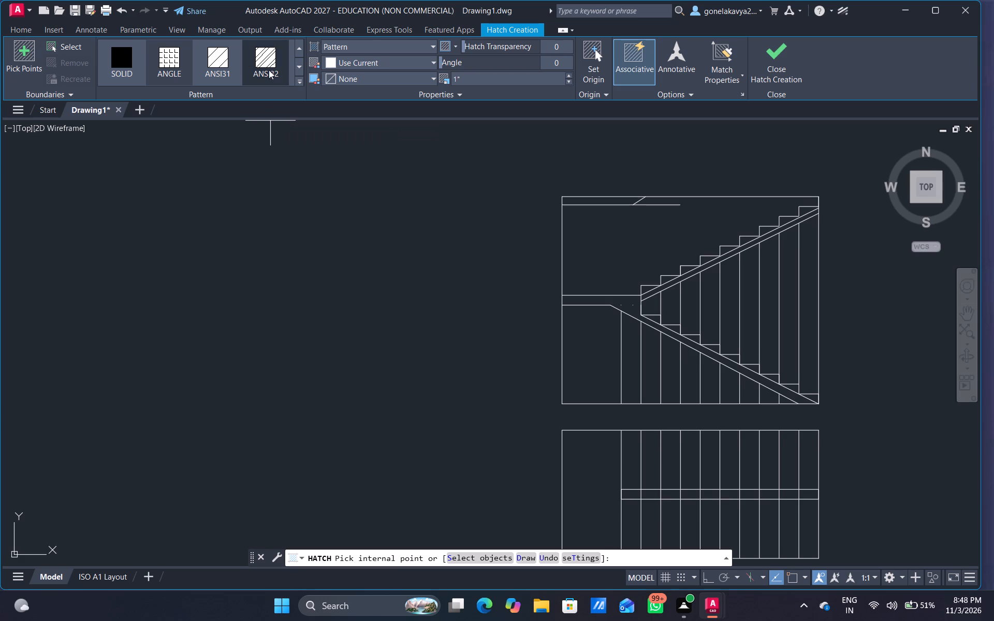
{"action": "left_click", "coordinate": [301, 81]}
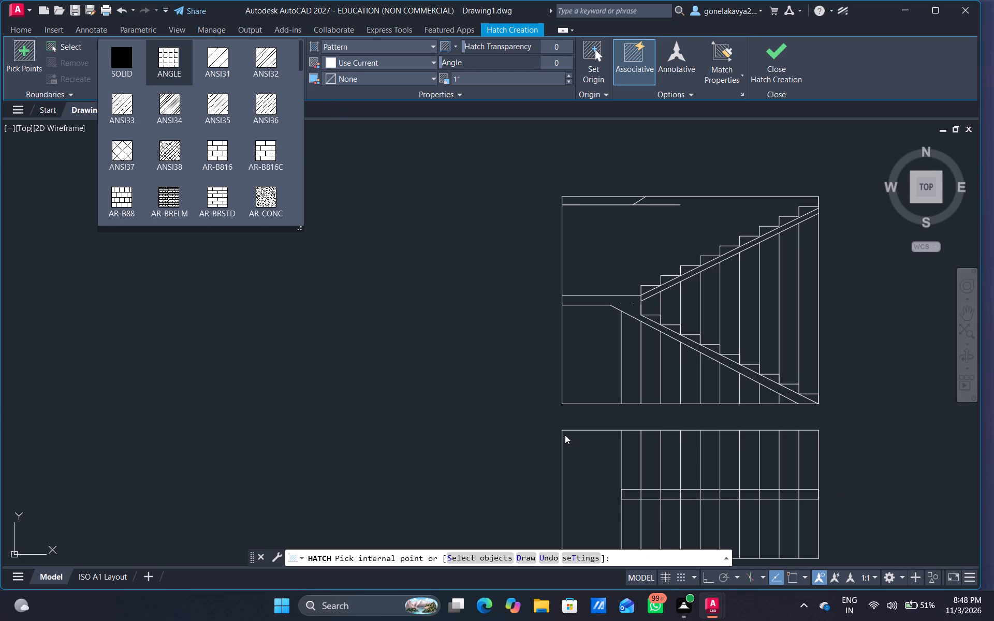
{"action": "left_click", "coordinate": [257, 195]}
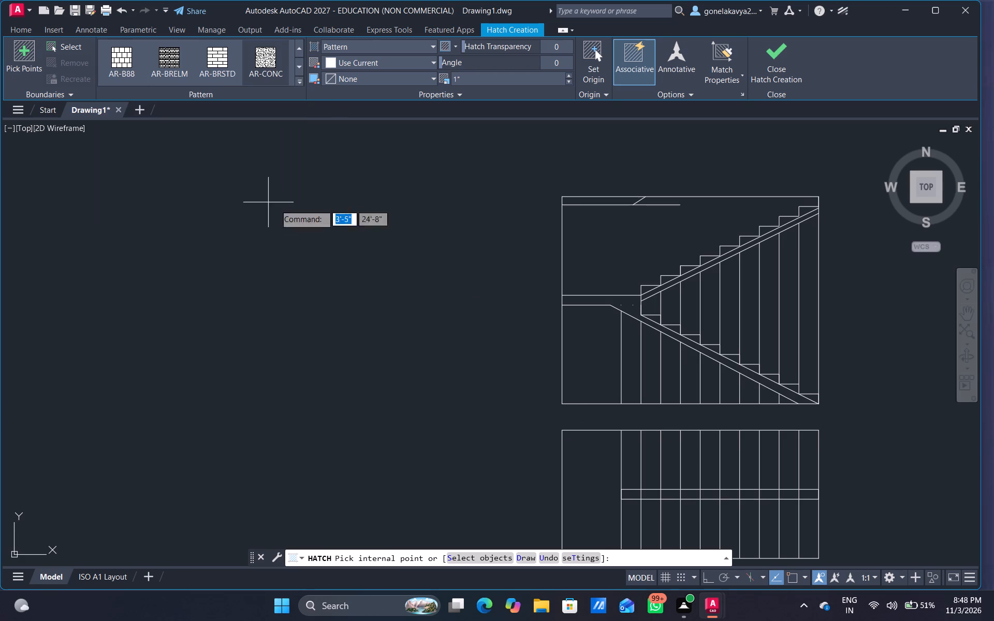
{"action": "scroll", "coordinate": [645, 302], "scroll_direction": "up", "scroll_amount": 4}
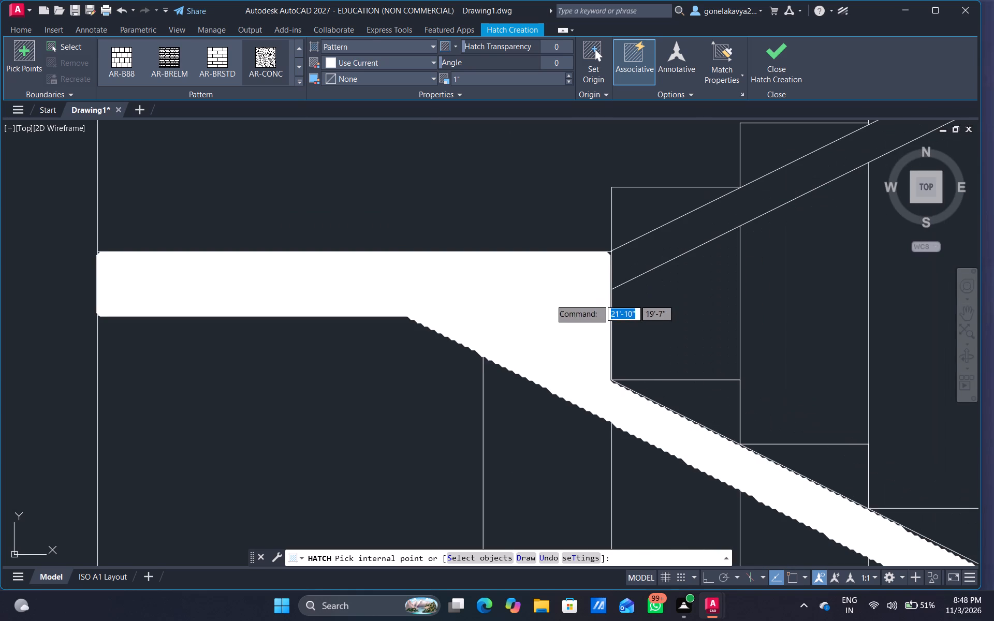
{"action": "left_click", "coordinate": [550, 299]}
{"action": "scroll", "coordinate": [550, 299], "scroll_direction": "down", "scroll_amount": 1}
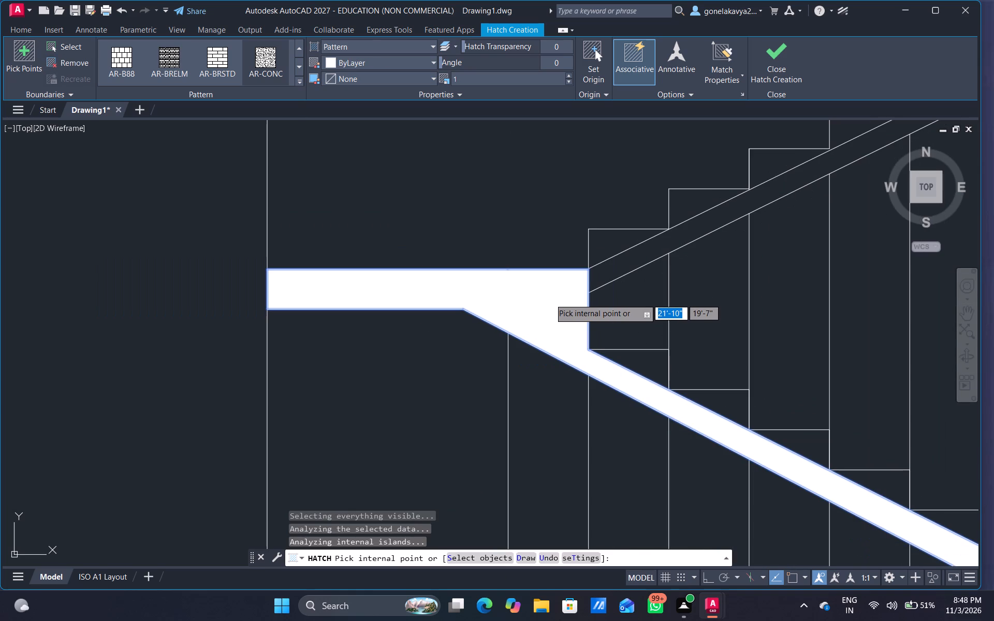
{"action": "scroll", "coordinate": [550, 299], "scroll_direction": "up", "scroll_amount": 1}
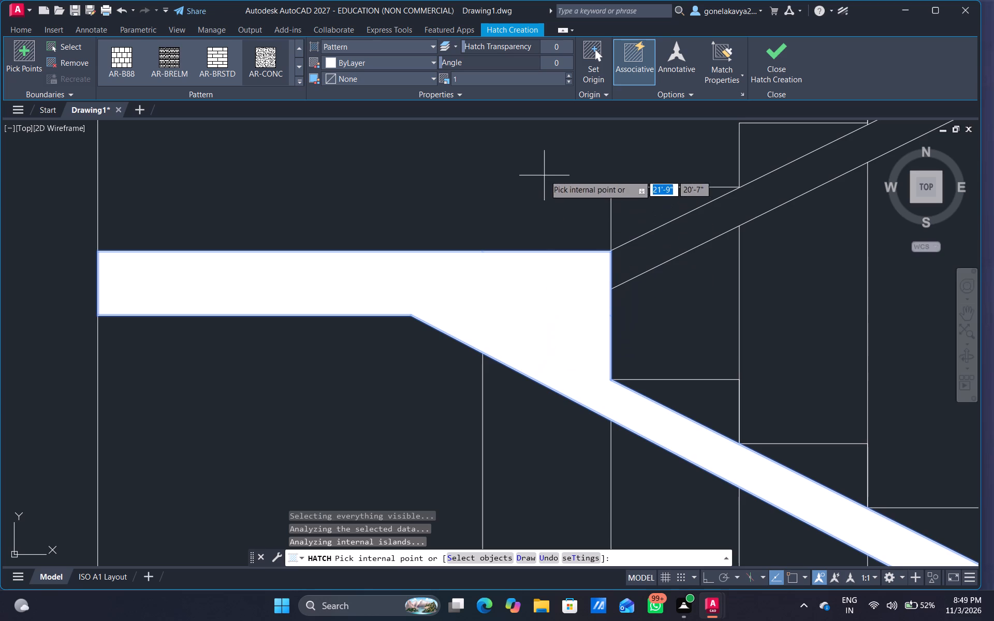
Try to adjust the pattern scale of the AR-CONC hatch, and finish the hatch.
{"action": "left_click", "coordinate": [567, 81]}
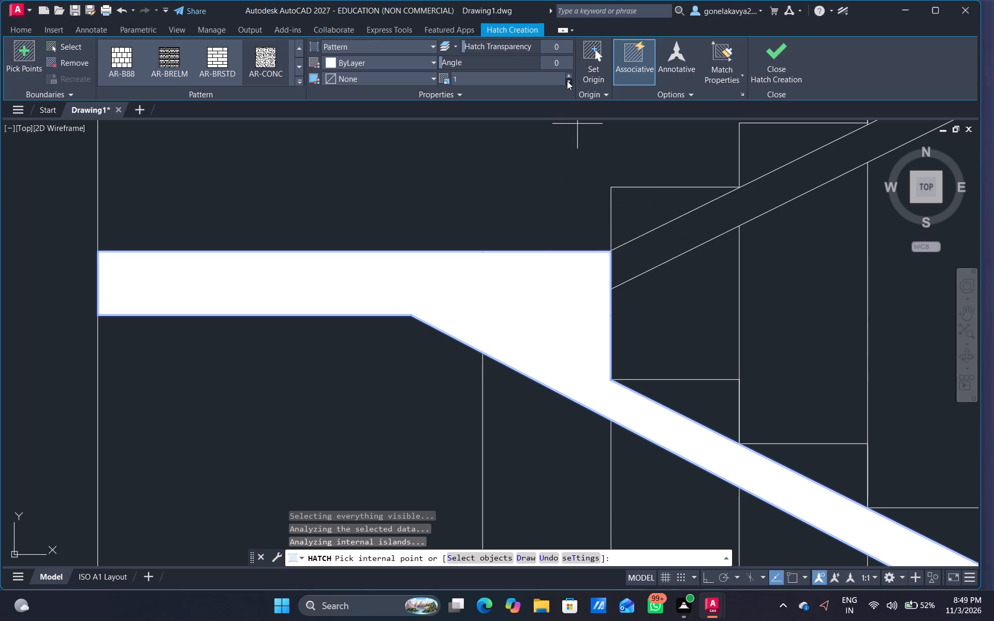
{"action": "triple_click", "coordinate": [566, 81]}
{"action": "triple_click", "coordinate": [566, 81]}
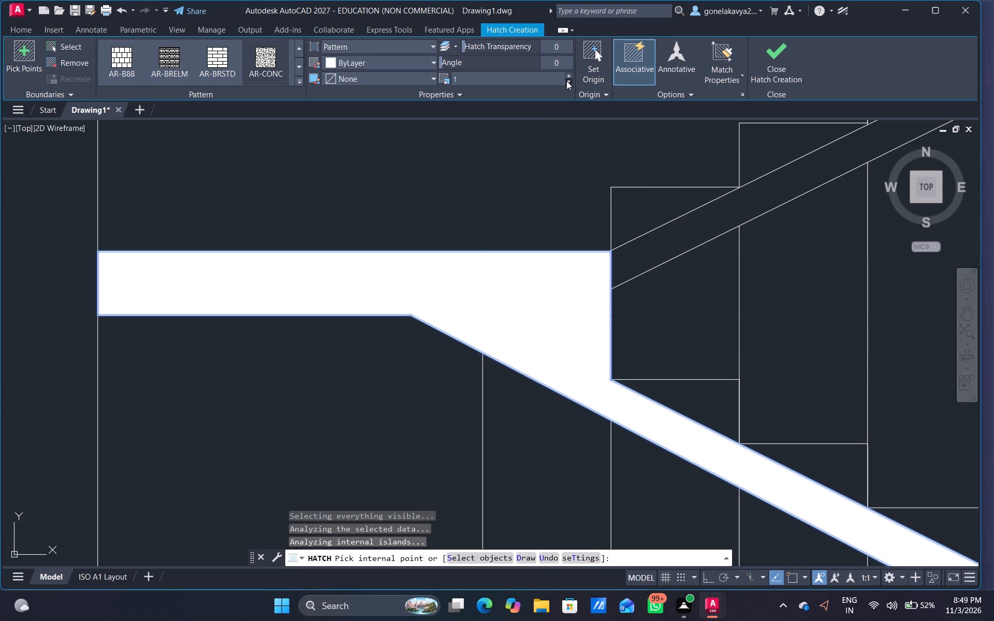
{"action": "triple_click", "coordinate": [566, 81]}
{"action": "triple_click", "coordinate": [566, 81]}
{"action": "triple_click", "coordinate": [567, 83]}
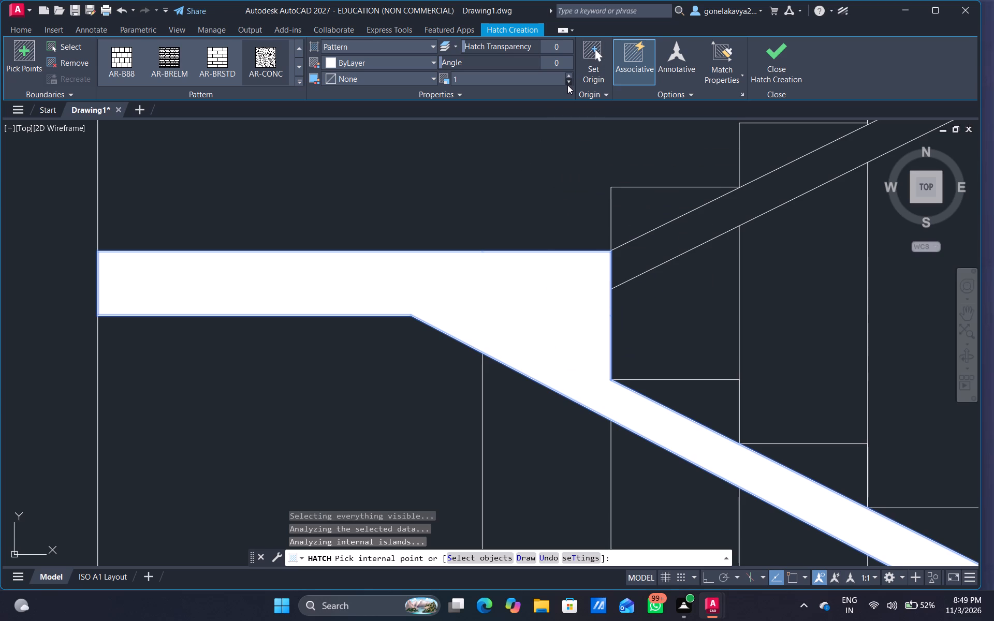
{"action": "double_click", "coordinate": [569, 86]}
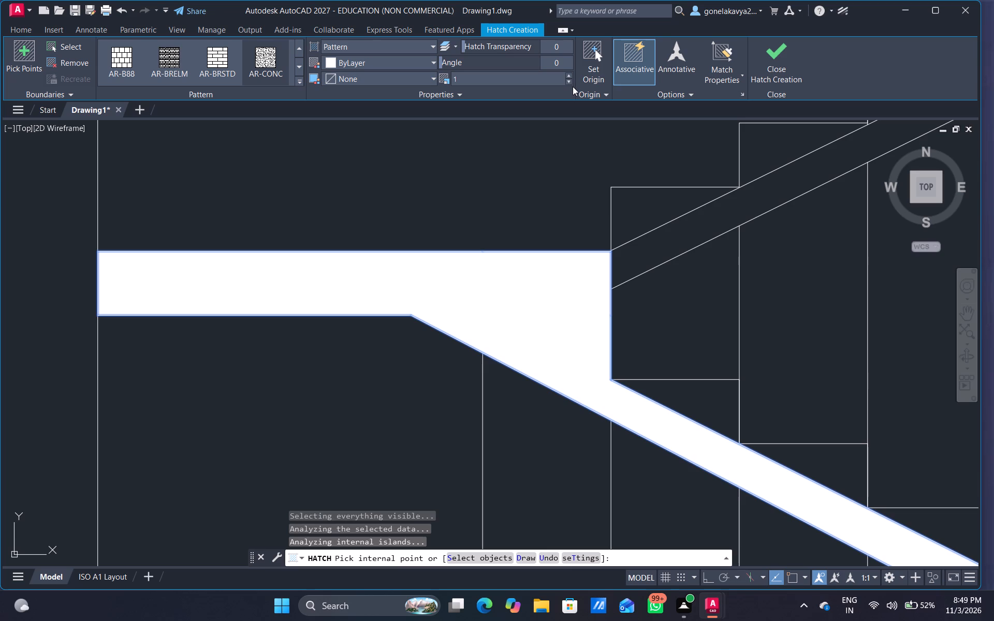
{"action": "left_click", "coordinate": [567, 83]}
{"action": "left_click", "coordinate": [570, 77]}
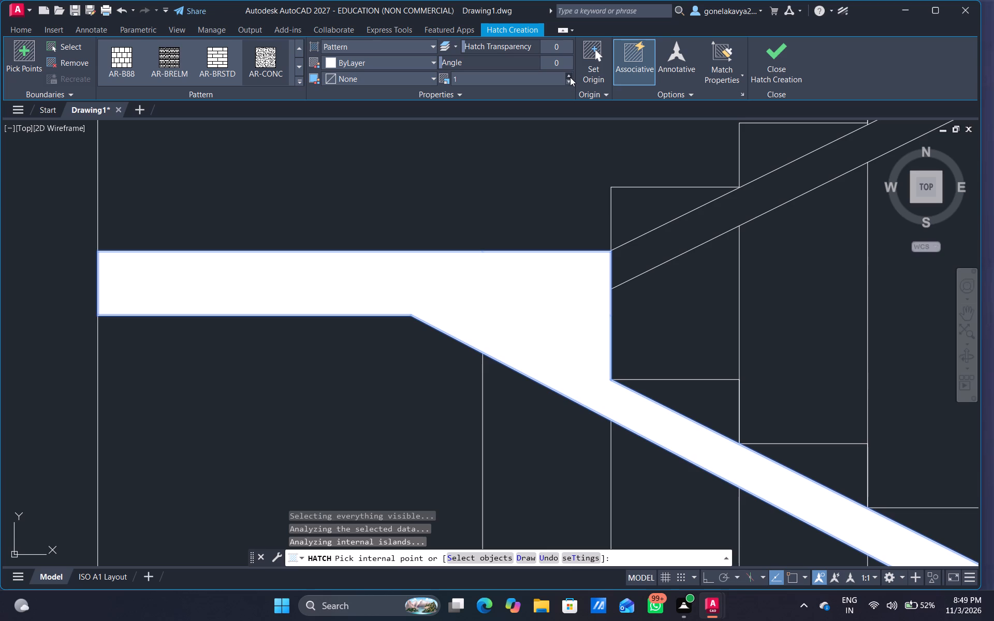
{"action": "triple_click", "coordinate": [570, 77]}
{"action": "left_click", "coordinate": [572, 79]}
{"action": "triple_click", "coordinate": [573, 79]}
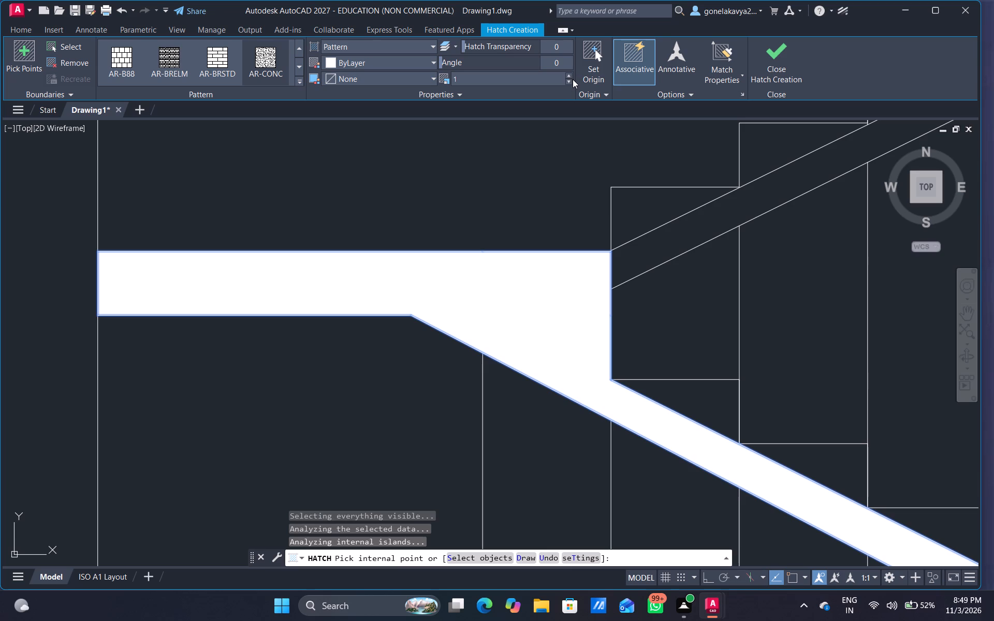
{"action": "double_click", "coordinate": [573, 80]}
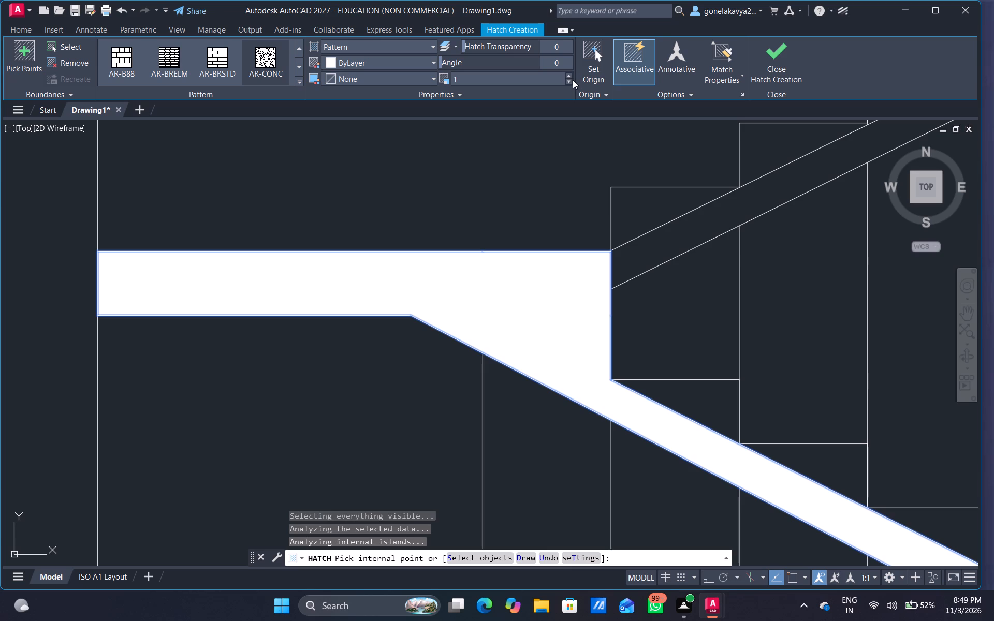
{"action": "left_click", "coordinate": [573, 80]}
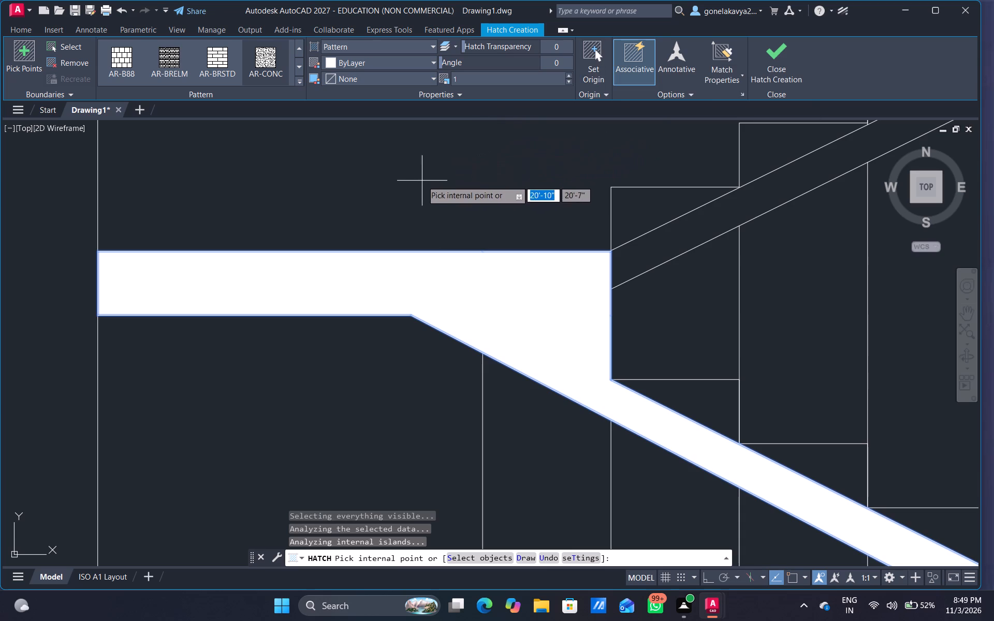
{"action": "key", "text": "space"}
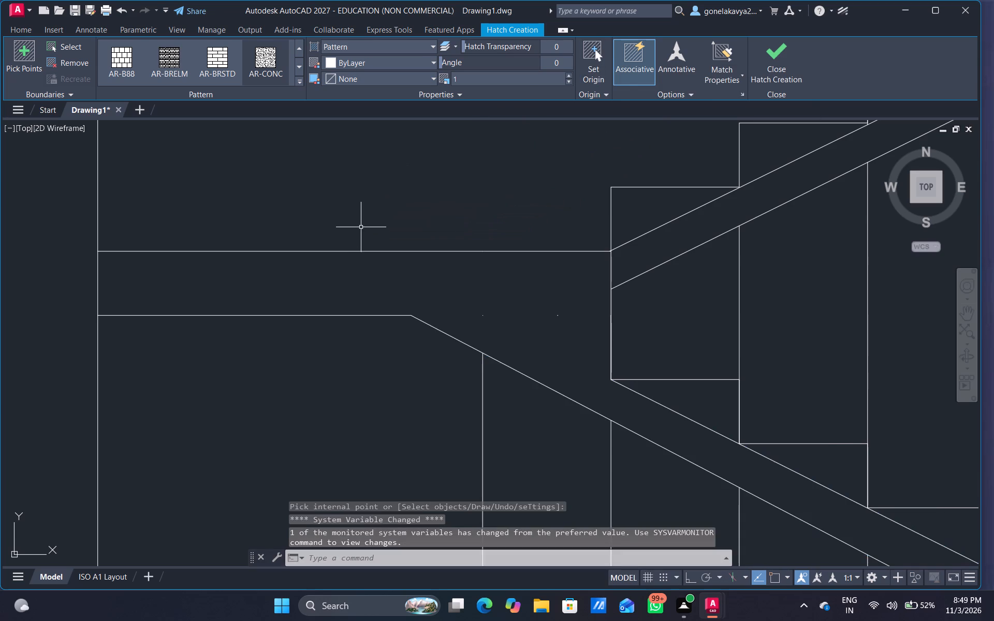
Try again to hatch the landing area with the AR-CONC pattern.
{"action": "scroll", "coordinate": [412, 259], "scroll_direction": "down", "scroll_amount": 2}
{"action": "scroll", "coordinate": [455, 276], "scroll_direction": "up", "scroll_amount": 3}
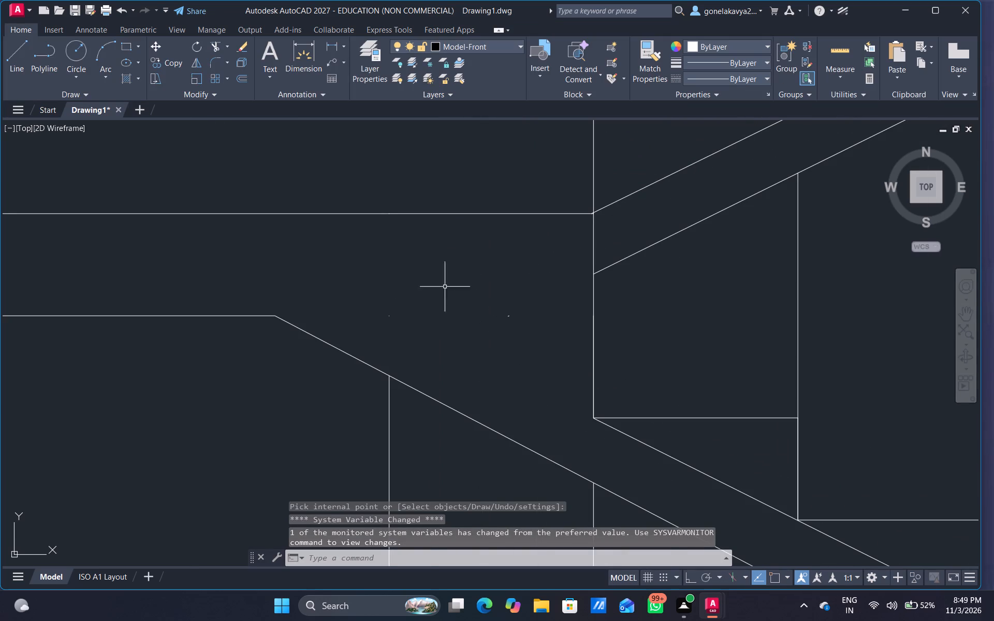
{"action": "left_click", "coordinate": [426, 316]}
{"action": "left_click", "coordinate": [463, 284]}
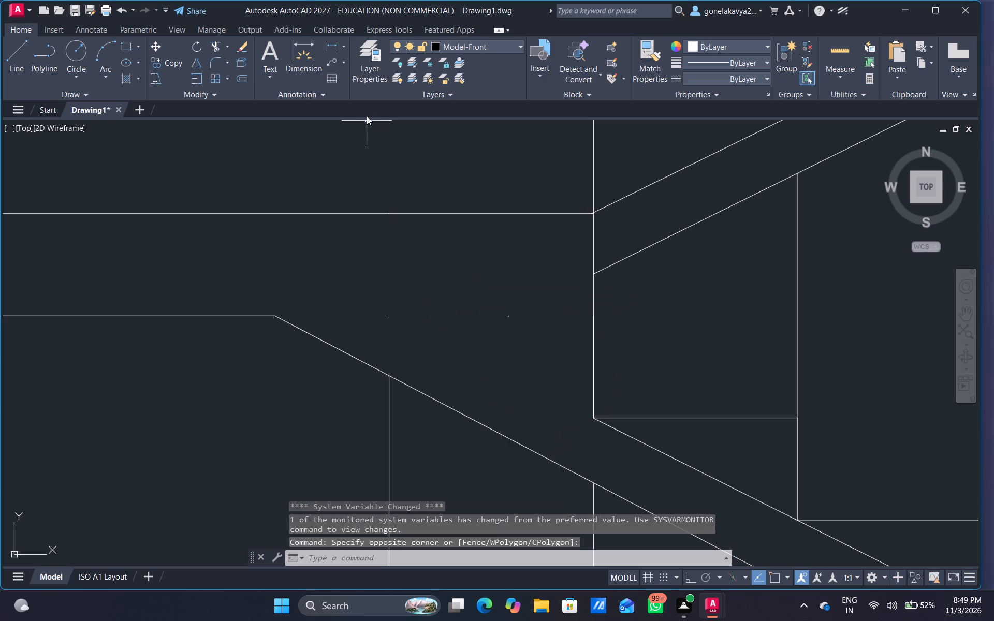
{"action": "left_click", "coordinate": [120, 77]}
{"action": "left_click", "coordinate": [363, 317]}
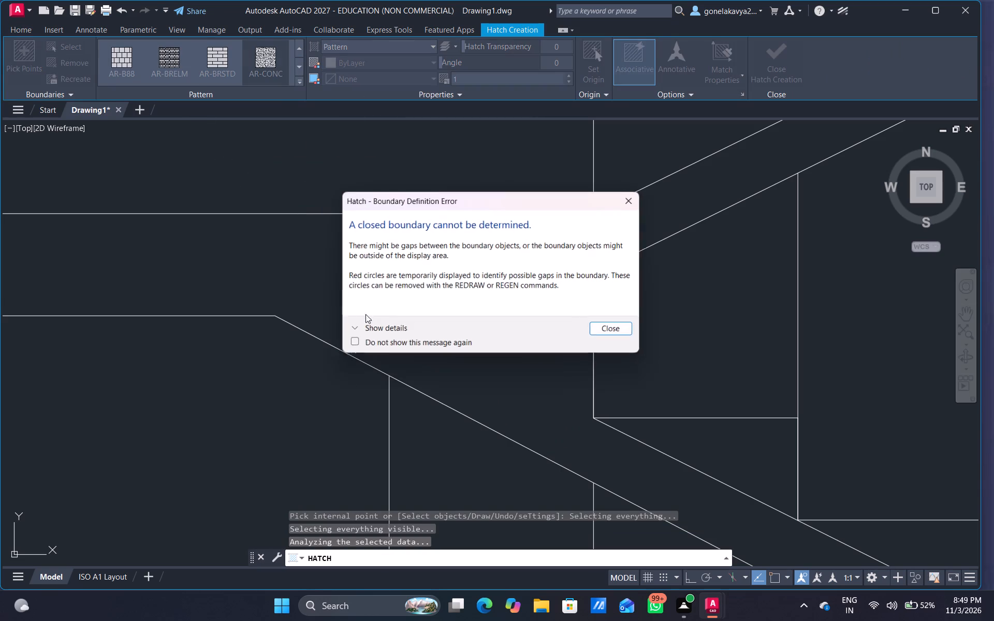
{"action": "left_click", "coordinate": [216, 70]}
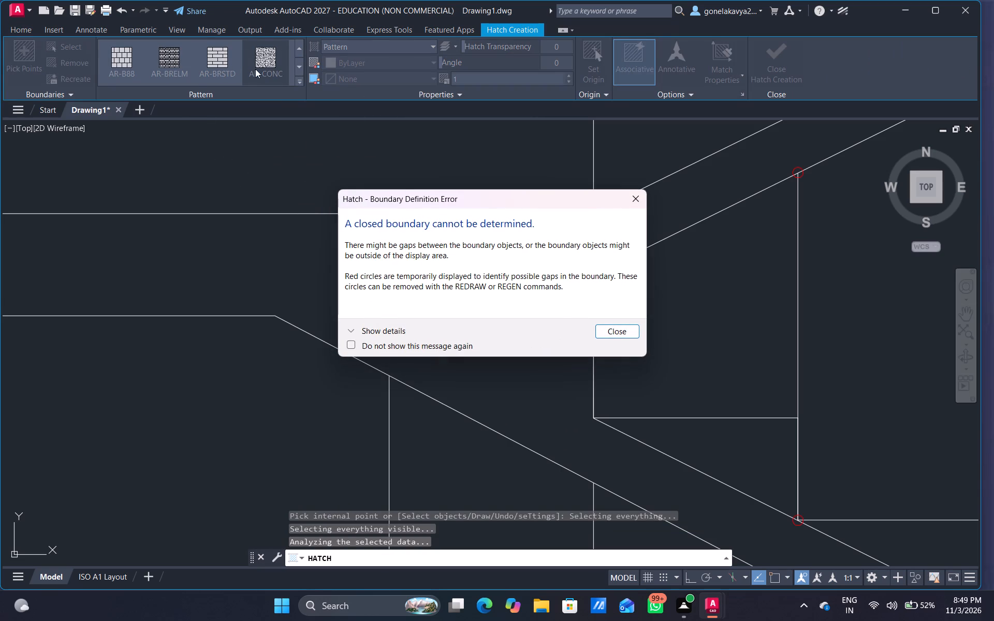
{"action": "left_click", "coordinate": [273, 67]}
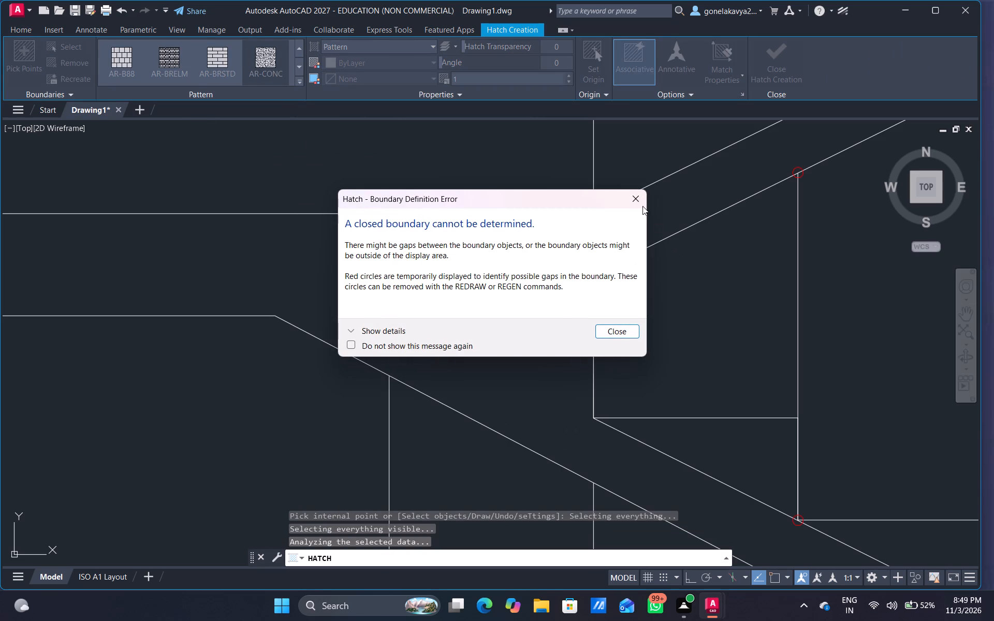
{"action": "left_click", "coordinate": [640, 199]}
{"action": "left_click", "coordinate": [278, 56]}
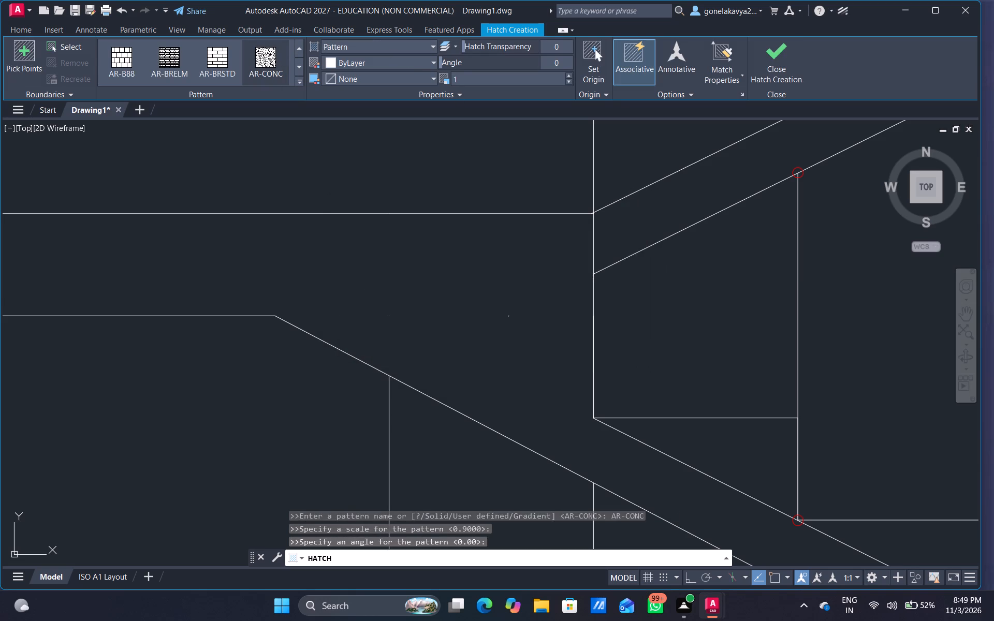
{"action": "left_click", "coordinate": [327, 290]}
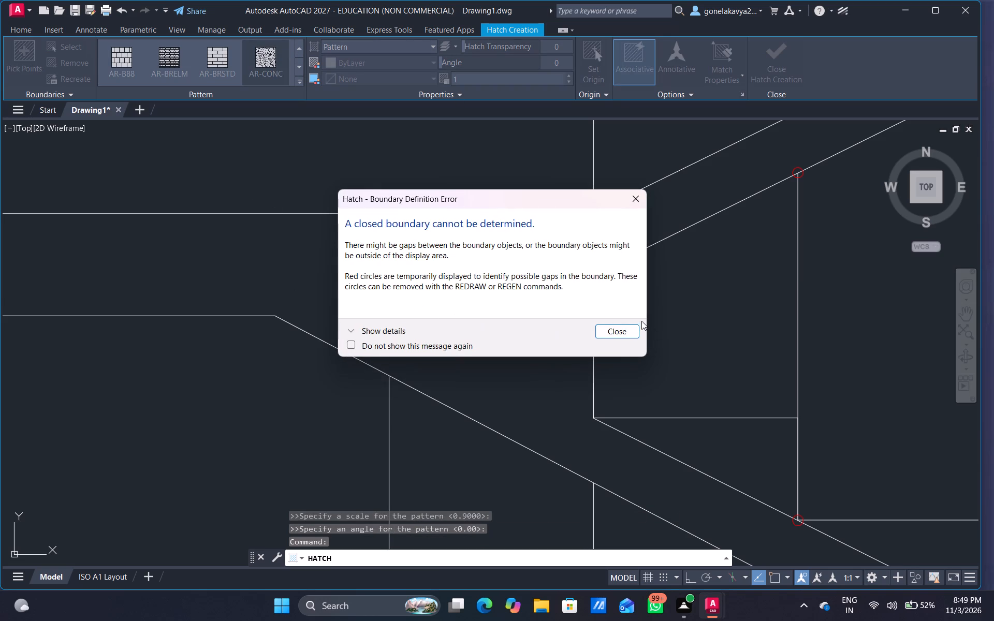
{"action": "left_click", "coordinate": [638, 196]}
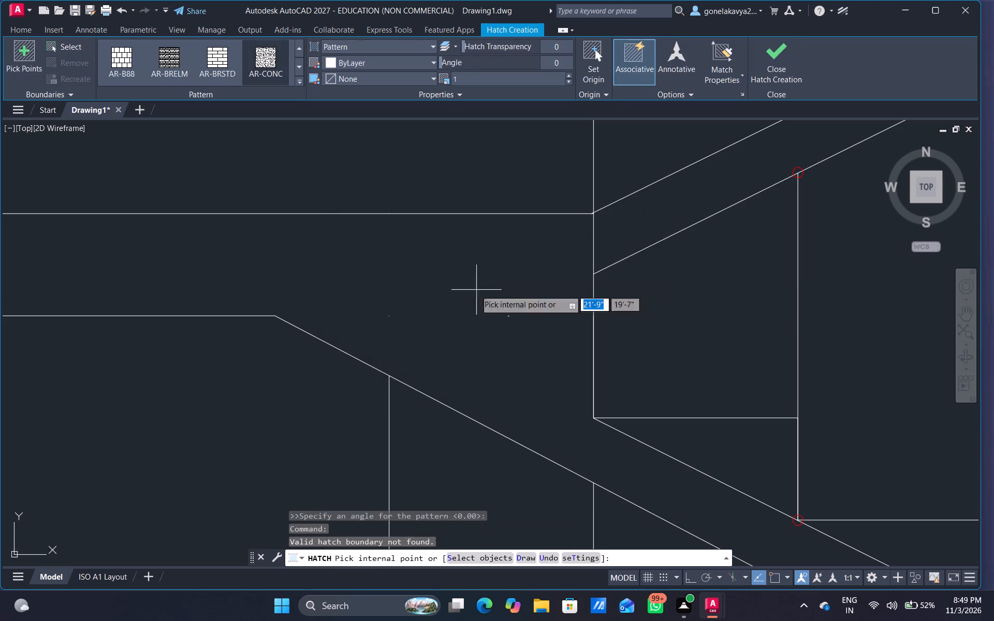
Retry the hatch pick inside the landing and suppress further hatch boundary error messages.
{"action": "left_click", "coordinate": [475, 290]}
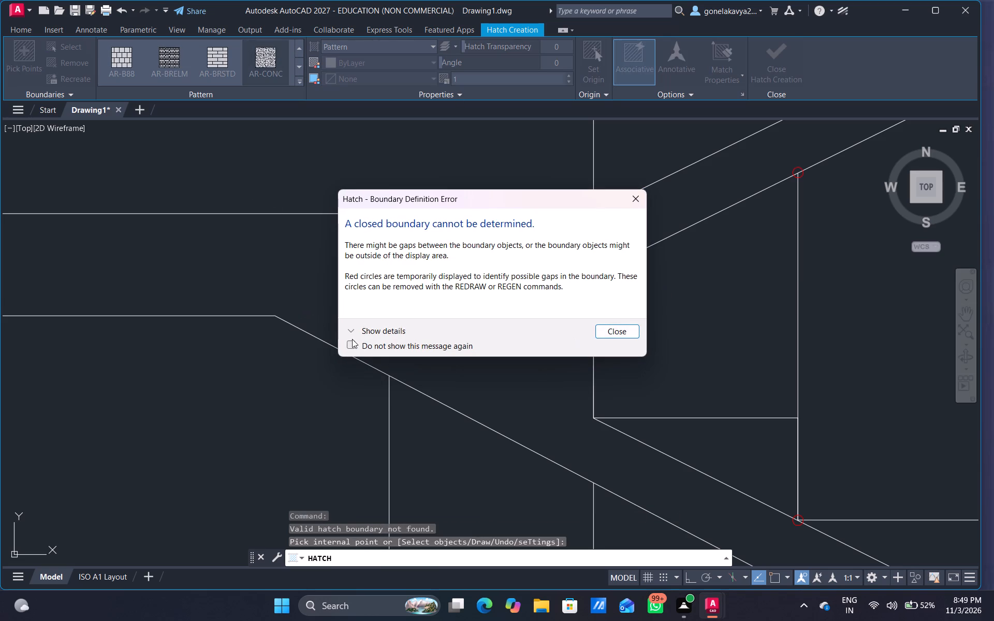
{"action": "left_click", "coordinate": [352, 341]}
{"action": "left_click", "coordinate": [616, 328]}
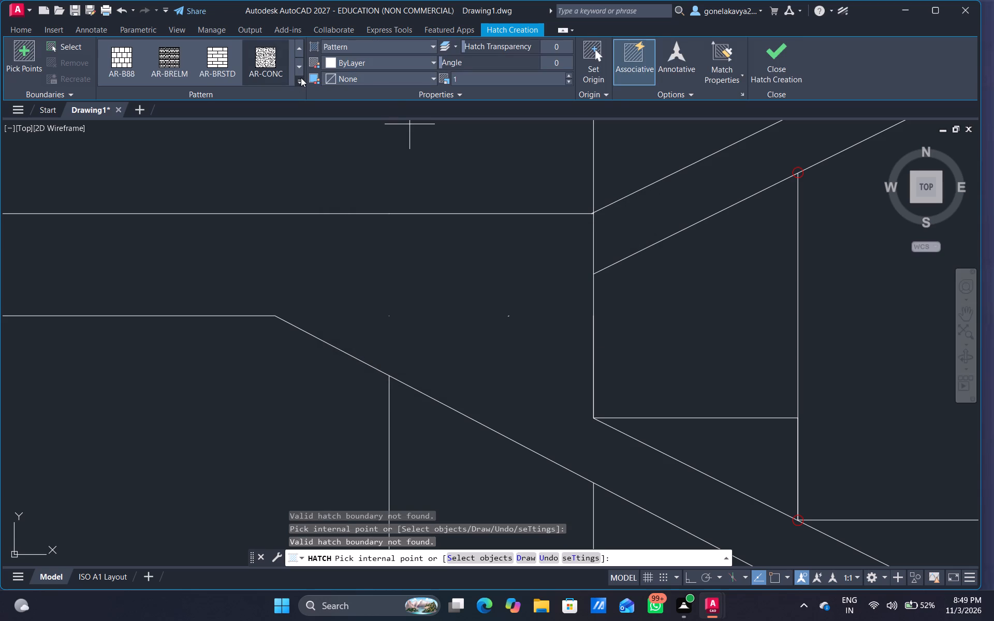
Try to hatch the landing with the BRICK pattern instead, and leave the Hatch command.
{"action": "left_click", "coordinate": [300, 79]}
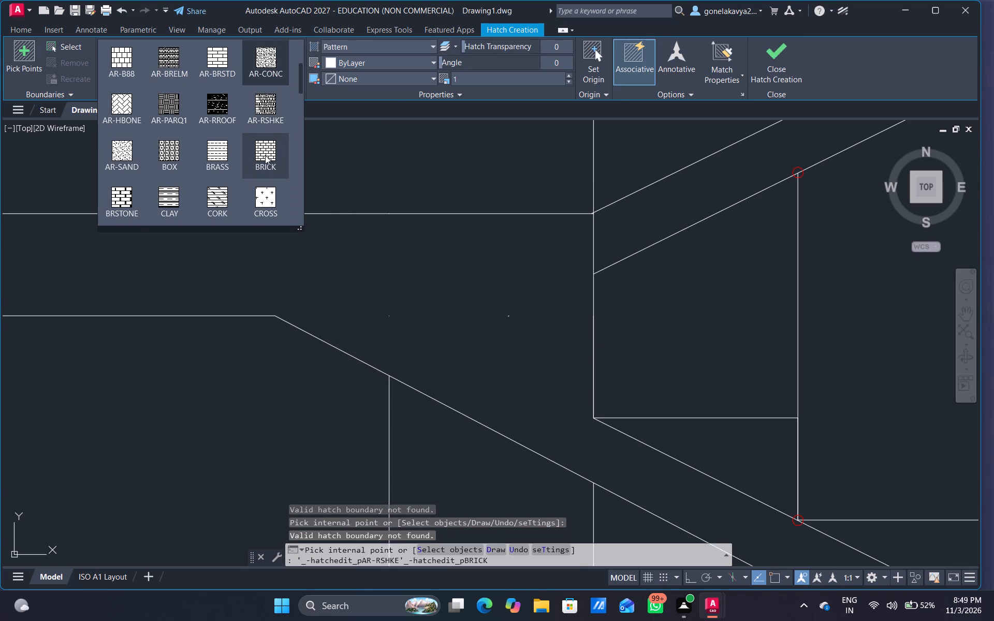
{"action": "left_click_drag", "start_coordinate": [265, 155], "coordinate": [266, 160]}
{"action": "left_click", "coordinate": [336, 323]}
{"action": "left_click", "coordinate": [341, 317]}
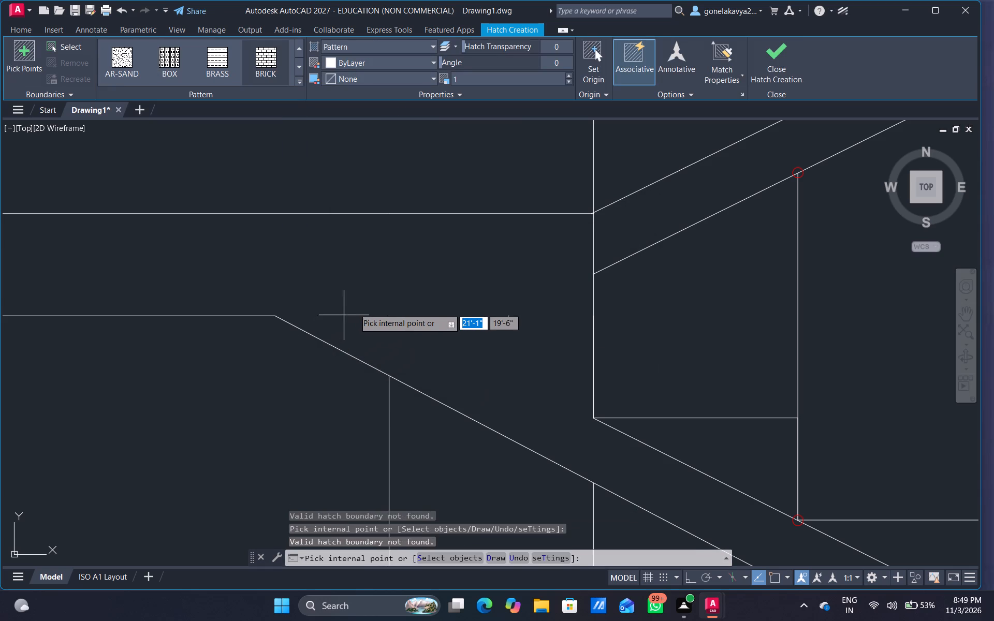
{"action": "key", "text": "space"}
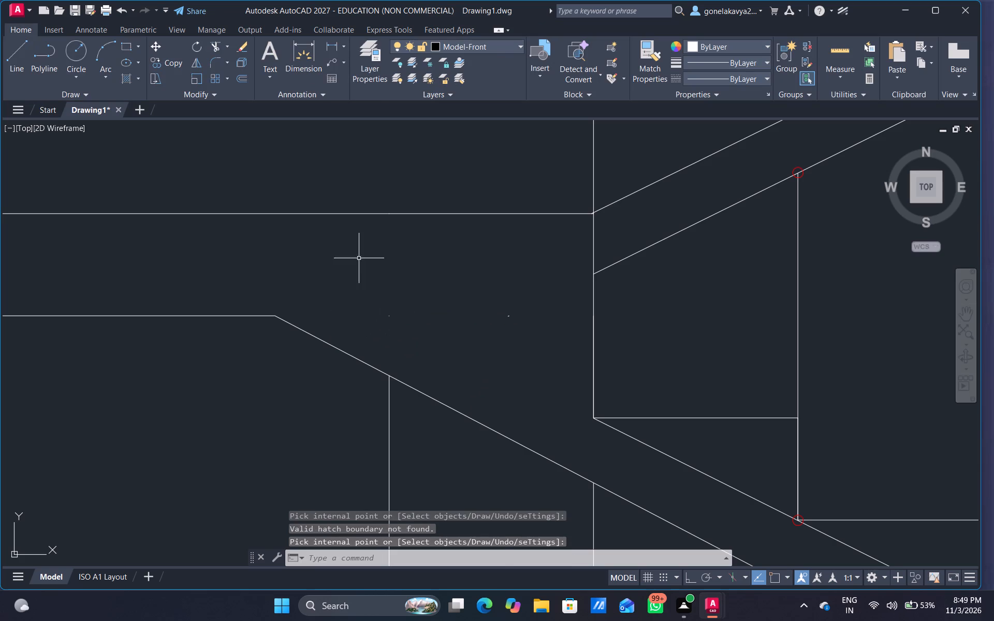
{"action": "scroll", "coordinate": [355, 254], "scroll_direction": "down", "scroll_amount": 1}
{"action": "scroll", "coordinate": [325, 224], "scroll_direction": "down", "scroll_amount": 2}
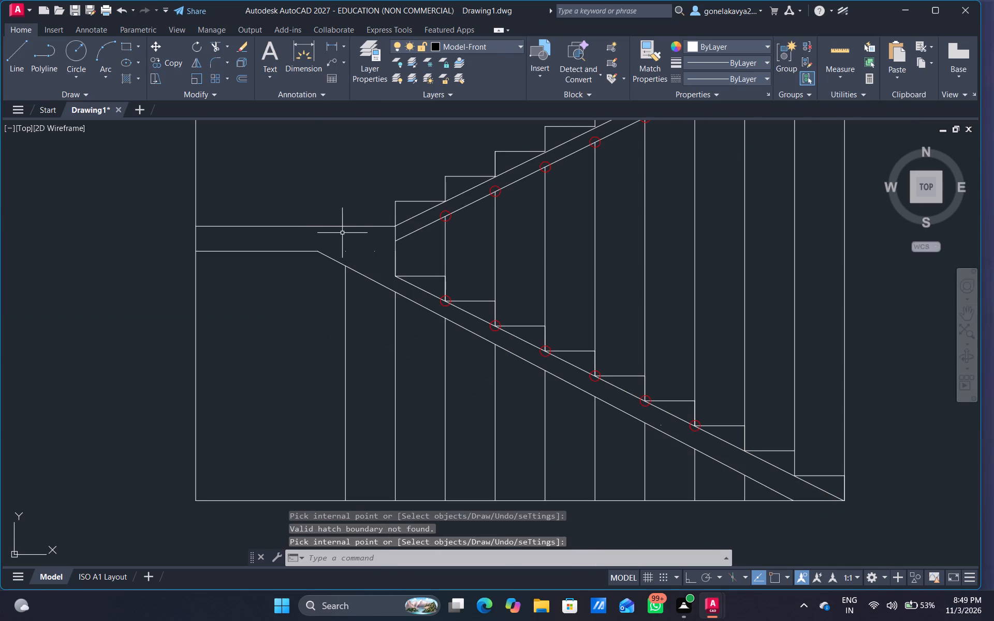
Undo the last Hatch attempt and the view change made before it.
{"action": "key", "text": "ctrl+z"}
{"action": "scroll", "coordinate": [374, 244], "scroll_direction": "down", "scroll_amount": 3}
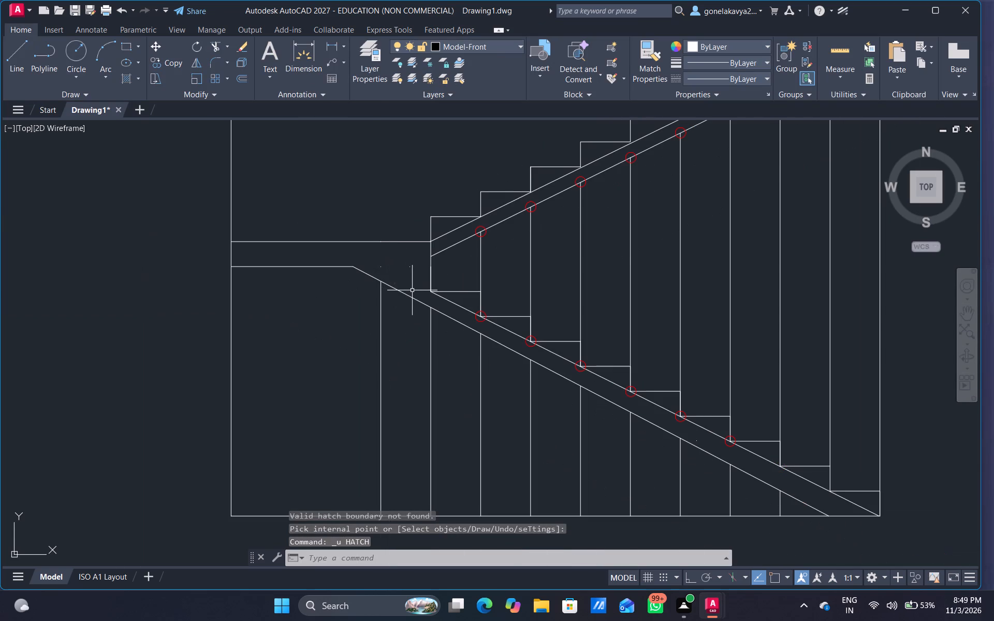
{"action": "key", "text": "ctrl+z"}
{"action": "scroll", "coordinate": [451, 292], "scroll_direction": "down", "scroll_amount": 4}
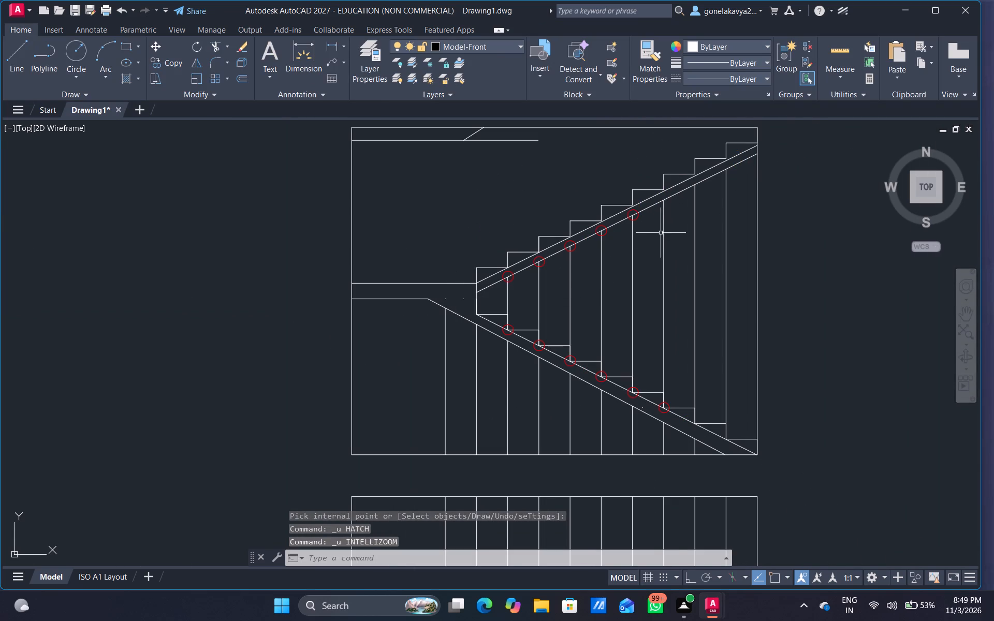
Examine the circled boundary gaps along the underside line of the upper flight's waist slab.
{"action": "scroll", "coordinate": [662, 224], "scroll_direction": "up", "scroll_amount": 2}
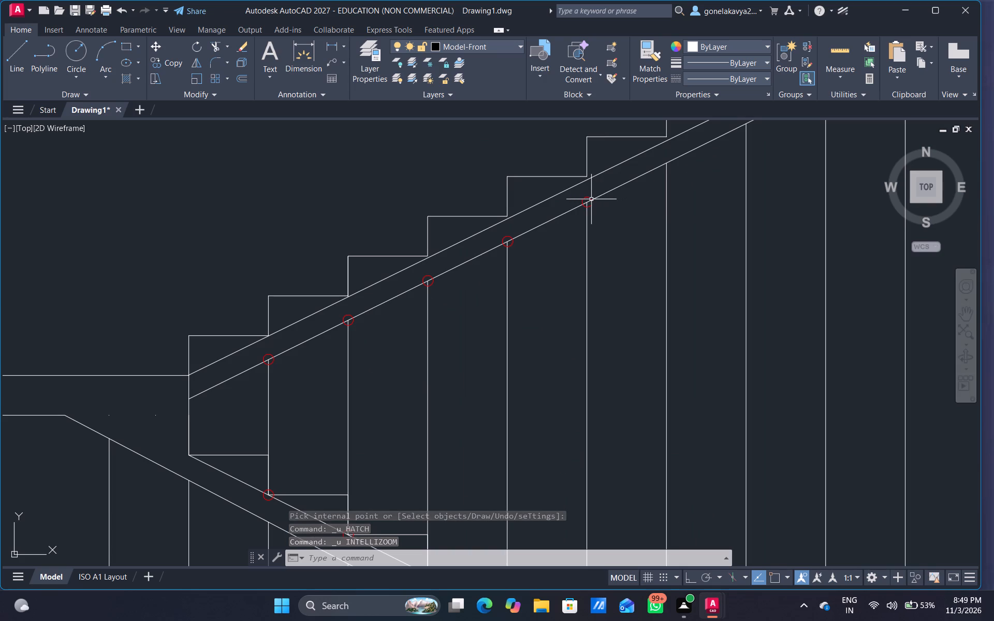
{"action": "left_click", "coordinate": [591, 199]}
{"action": "scroll", "coordinate": [604, 203], "scroll_direction": "up", "scroll_amount": 4}
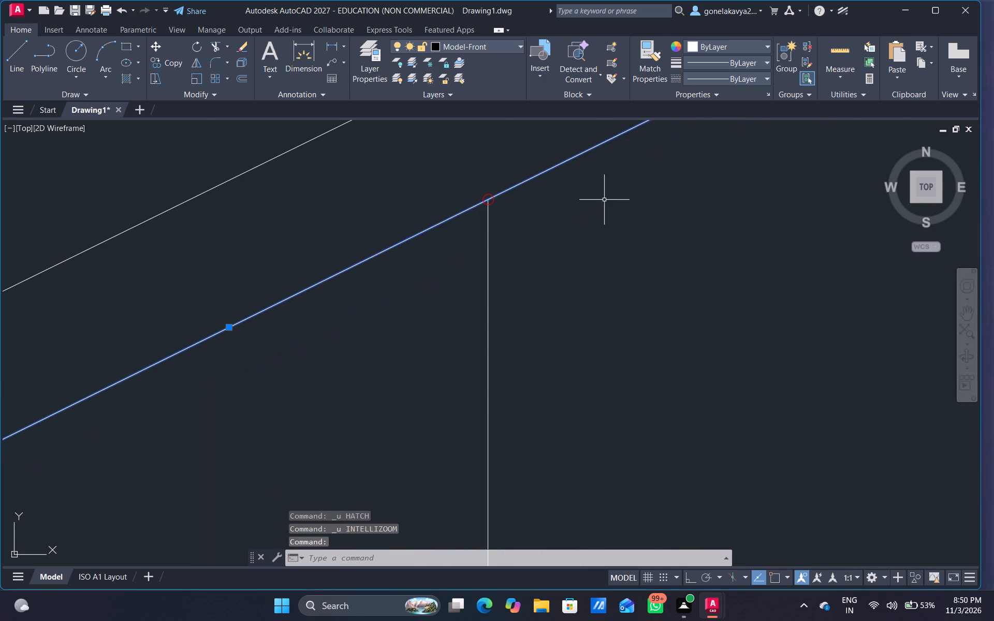
{"action": "scroll", "coordinate": [506, 209], "scroll_direction": "up", "scroll_amount": 5}
{"action": "middle_click_drag", "start_coordinate": [456, 185], "coordinate": [600, 442]}
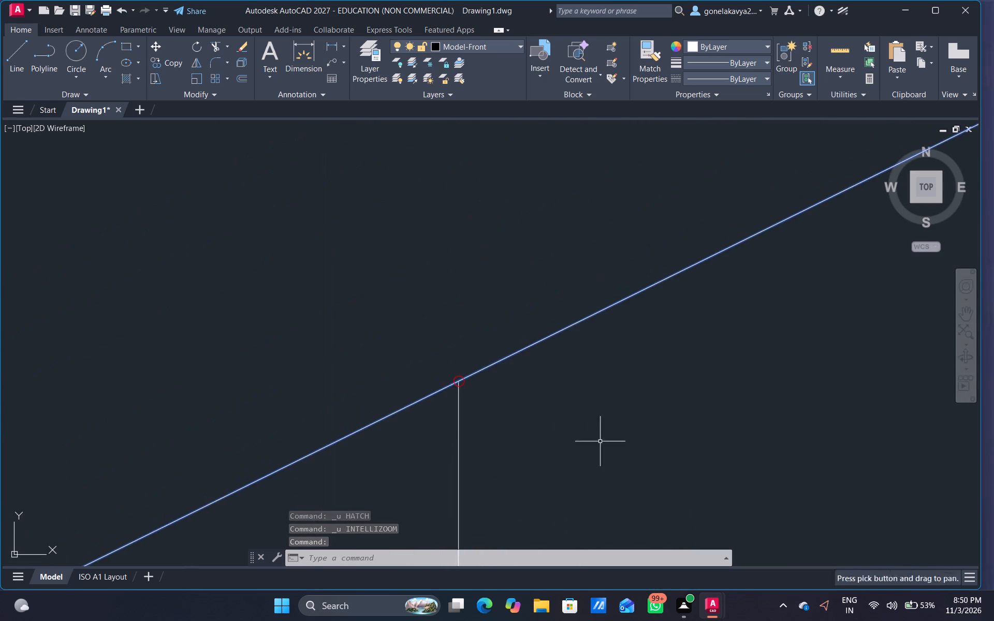
{"action": "scroll", "coordinate": [475, 389], "scroll_direction": "up", "scroll_amount": 5}
{"action": "scroll", "coordinate": [444, 341], "scroll_direction": "down", "scroll_amount": 6}
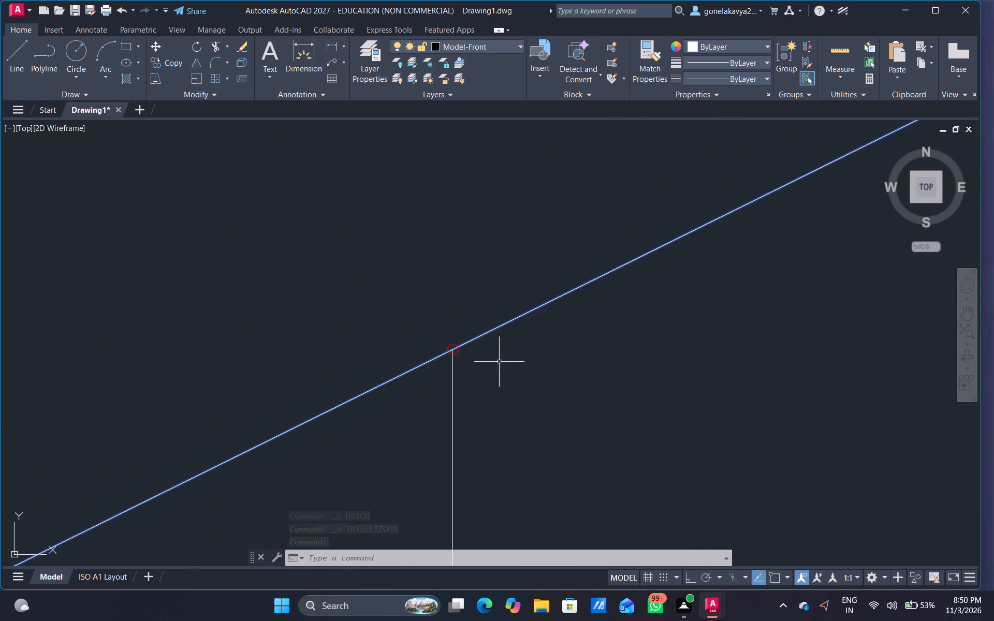
{"action": "scroll", "coordinate": [506, 357], "scroll_direction": "down", "scroll_amount": 14}
{"action": "scroll", "coordinate": [513, 379], "scroll_direction": "up", "scroll_amount": 4}
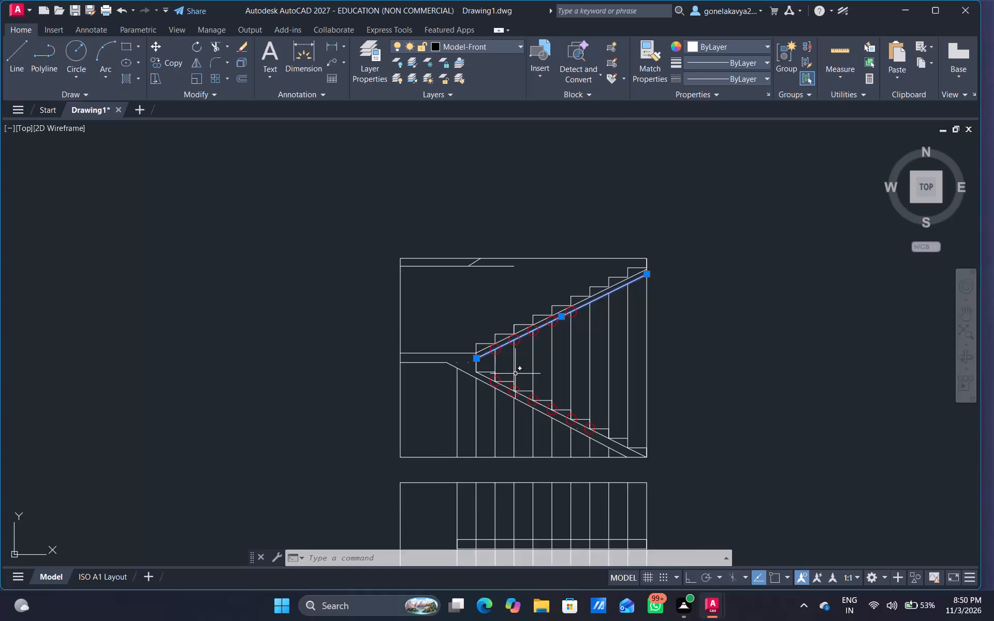
{"action": "left_click", "coordinate": [515, 317]}
{"action": "double_click", "coordinate": [516, 316]}
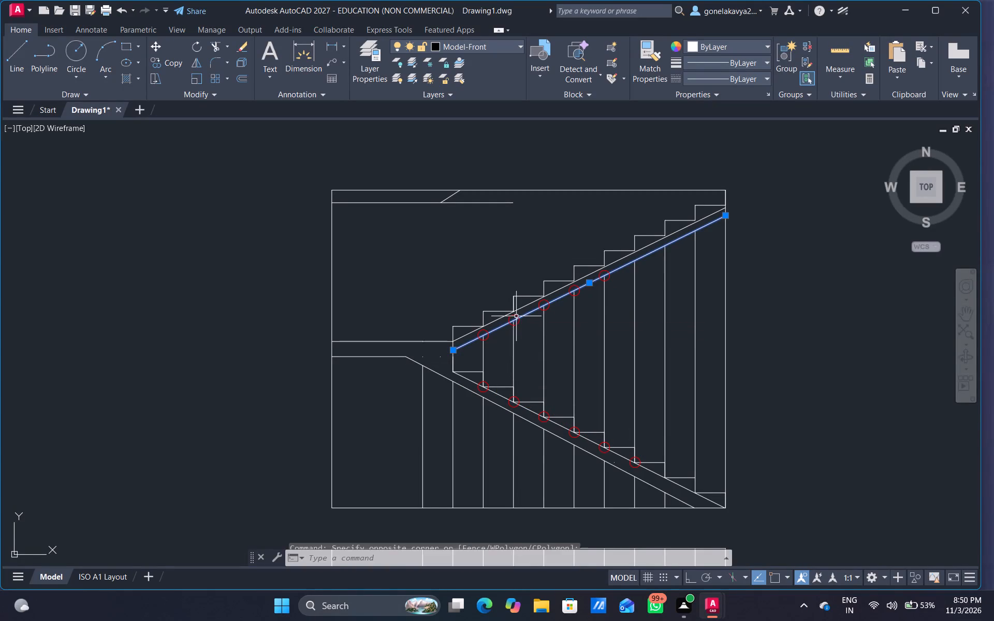
{"action": "key", "text": "Escape"}
{"action": "key", "text": "Escape"}
{"action": "key", "text": "Escape"}
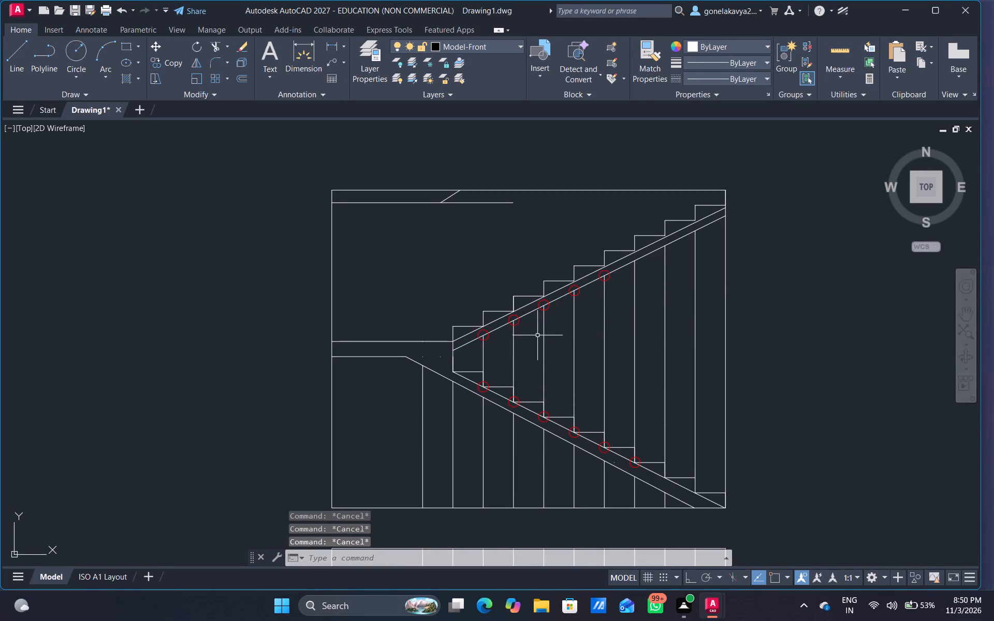
{"action": "key", "text": "Escape"}
Undo the last few operations in the stair section and clear any active command.
{"action": "key", "text": "ctrl+z"}
{"action": "key", "text": "ctrl+z"}
{"action": "key", "text": "ctrl+z"}
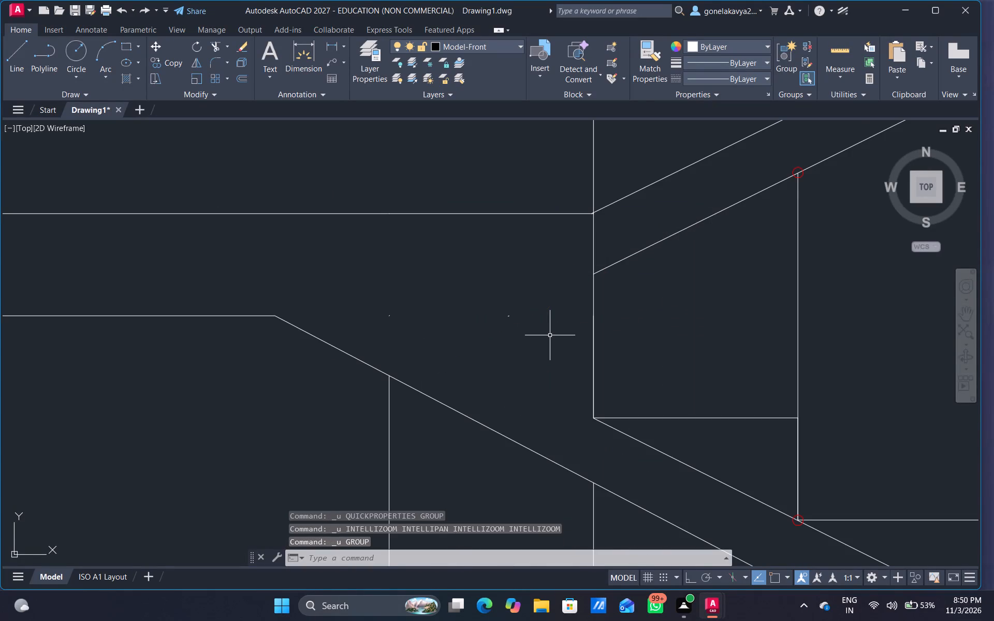
{"action": "scroll", "coordinate": [550, 336], "scroll_direction": "down", "scroll_amount": 4}
{"action": "scroll", "coordinate": [600, 350], "scroll_direction": "up", "scroll_amount": 1}
{"action": "key", "text": "ctrl+z"}
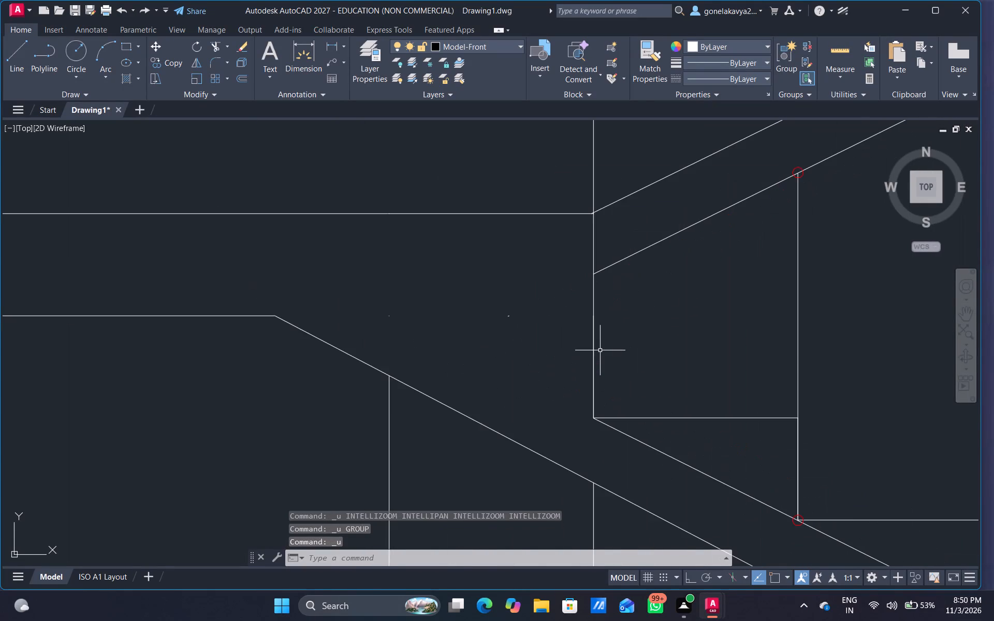
{"action": "scroll", "coordinate": [600, 350], "scroll_direction": "down", "scroll_amount": 5}
{"action": "key", "text": "Escape"}
{"action": "key", "text": "Escape"}
{"action": "key", "text": "Escape"}
{"action": "key", "text": "Escape"}
{"action": "key", "text": "Escape"}
{"action": "key", "text": "Escape"}
{"action": "key", "text": "Escape"}
{"action": "key", "text": "Escape"}
{"action": "key", "text": "Escape"}
{"action": "key", "text": "Escape"}
{"action": "key", "text": "Escape"}
{"action": "key", "text": "Escape"}
{"action": "key", "text": "Escape"}
{"action": "key", "text": "Escape"}
{"action": "key", "text": "Escape"}
{"action": "key", "text": "Escape"}
{"action": "key", "text": "Escape"}
{"action": "key", "text": "Escape"}
{"action": "key", "text": "Escape"}
{"action": "key", "text": "Escape"}
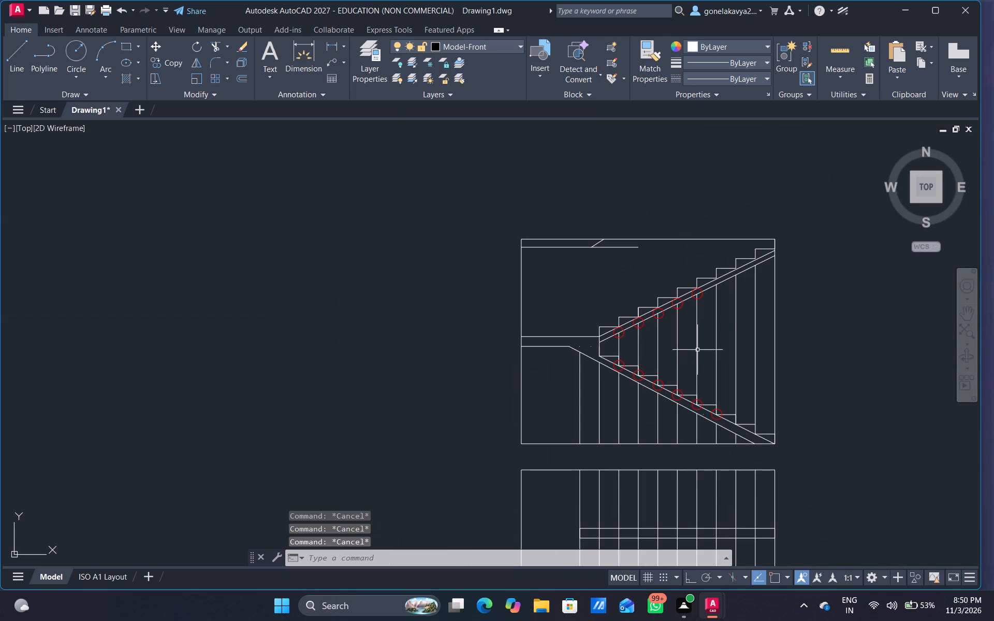
Hatch the connected landing and lower flight waist slab with the AR-CONC pattern.
{"action": "scroll", "coordinate": [725, 322], "scroll_direction": "up", "scroll_amount": 2}
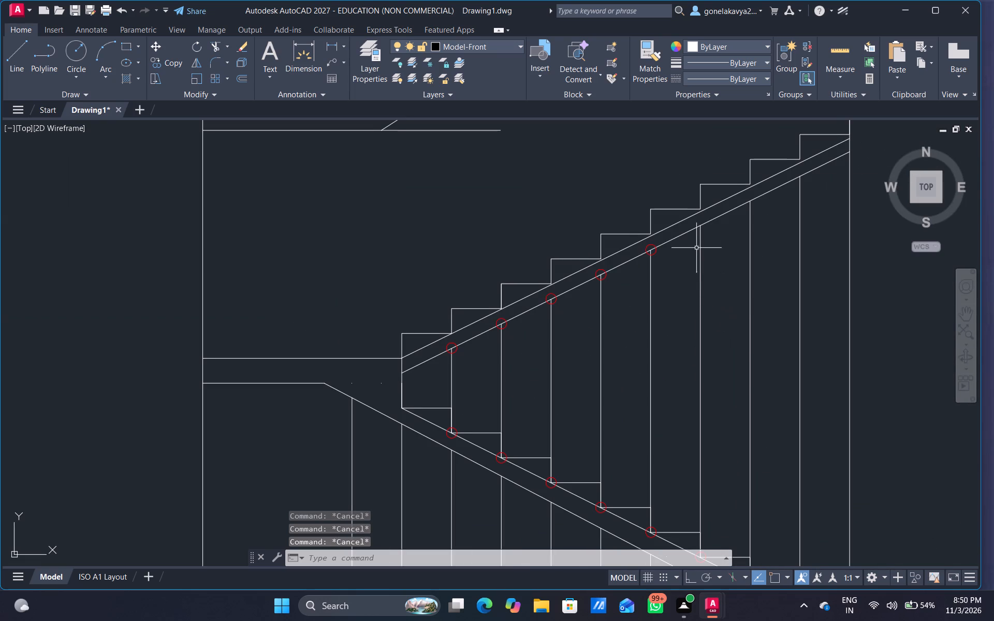
{"action": "left_click", "coordinate": [131, 82]}
{"action": "left_click", "coordinate": [281, 70]}
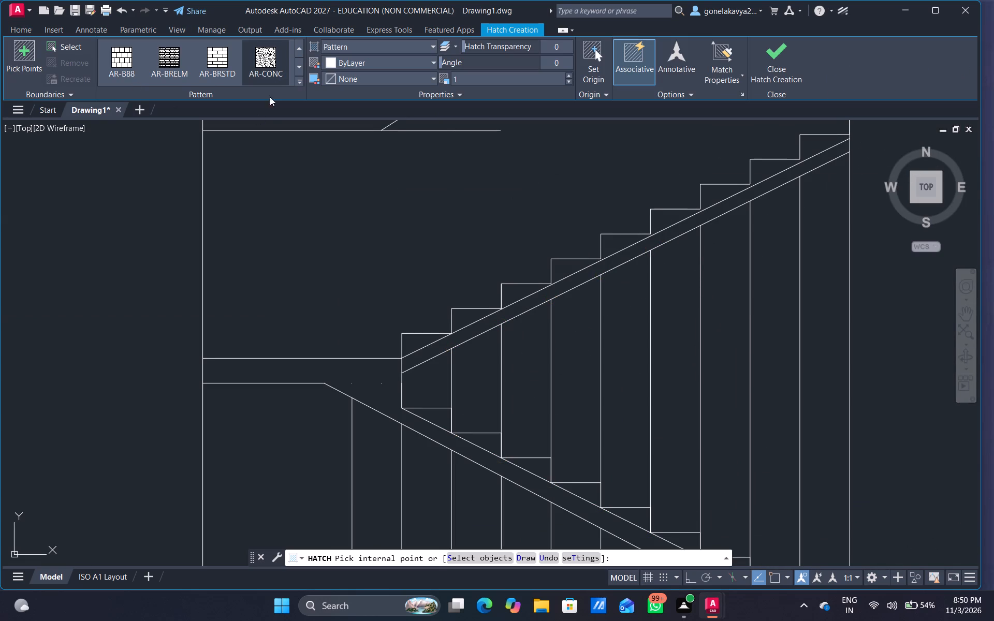
{"action": "left_click", "coordinate": [276, 47]}
{"action": "left_click", "coordinate": [254, 54]}
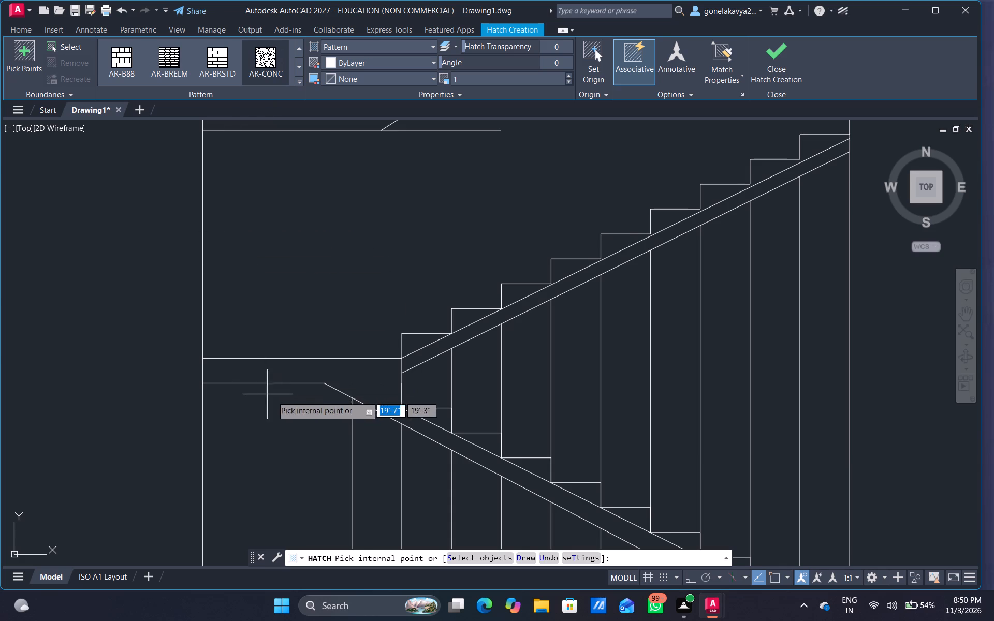
{"action": "left_click", "coordinate": [306, 373]}
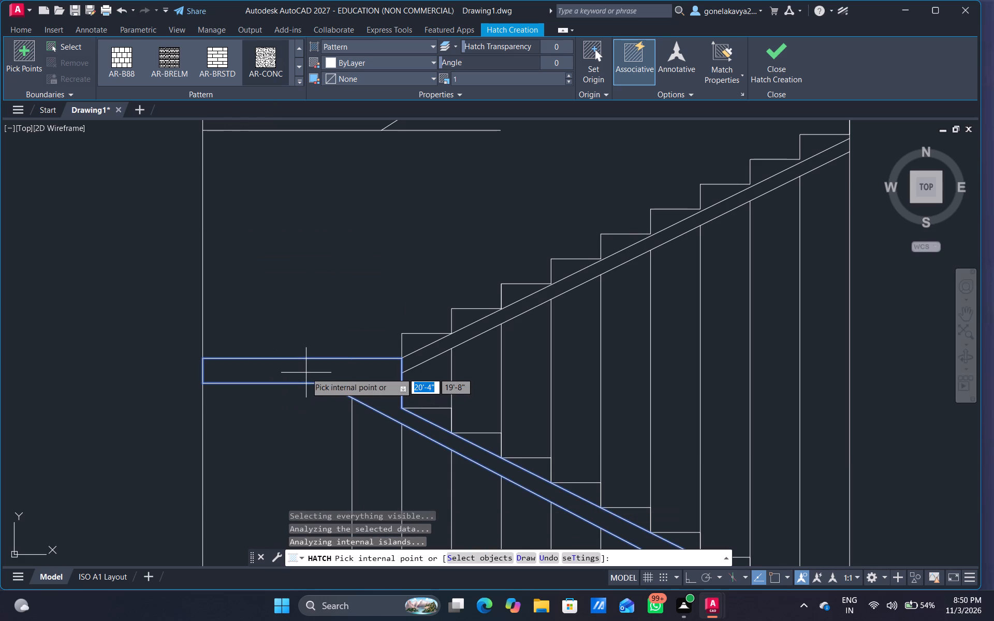
{"action": "key", "text": "Return"}
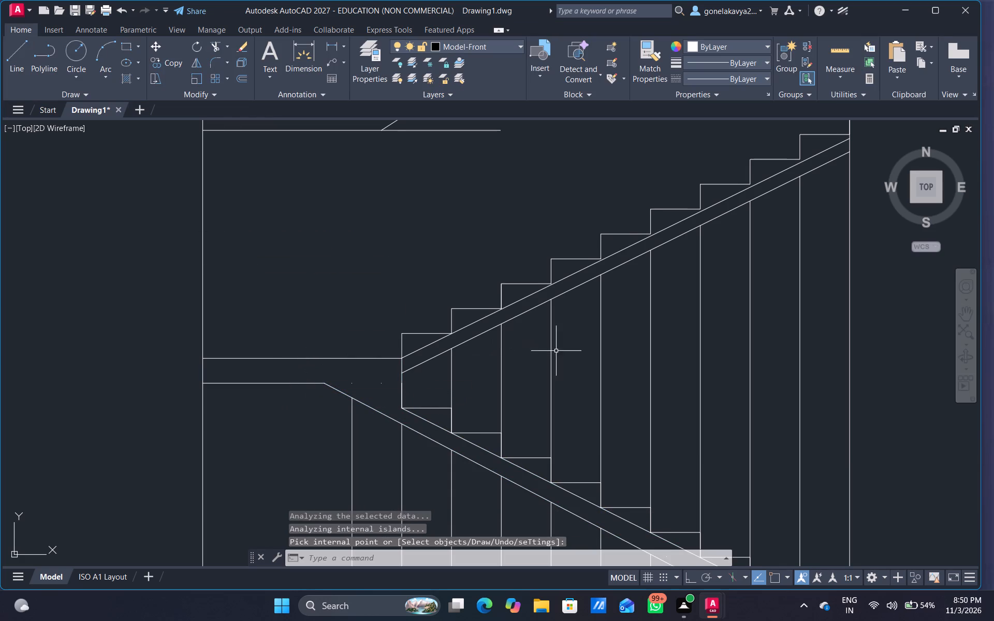
Check the upper flight's waist slab lines and look over the complete stair section and plan.
{"action": "left_click", "coordinate": [489, 318]}
{"action": "left_click", "coordinate": [493, 331]}
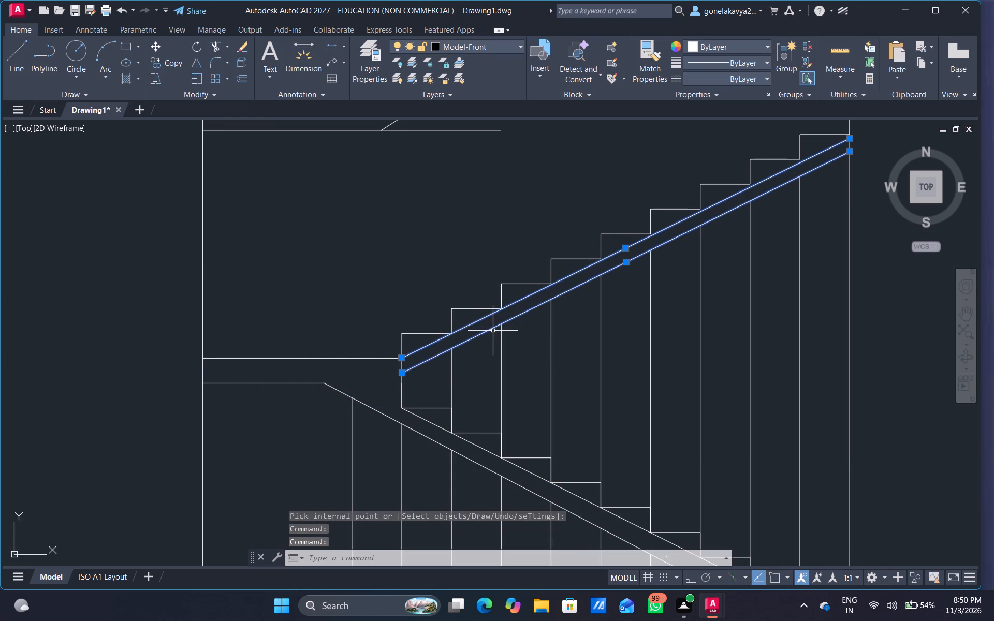
{"action": "key", "text": "Escape"}
{"action": "scroll", "coordinate": [560, 406], "scroll_direction": "down", "scroll_amount": 2}
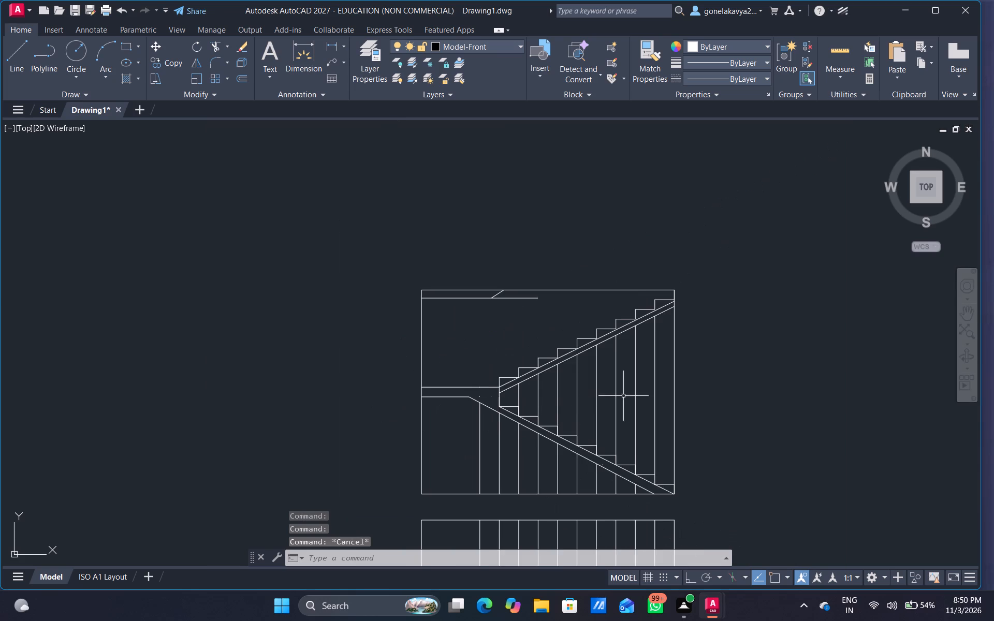
{"action": "middle_click_drag", "start_coordinate": [642, 395], "coordinate": [626, 285]}
{"action": "scroll", "coordinate": [625, 285], "scroll_direction": "down", "scroll_amount": 1}
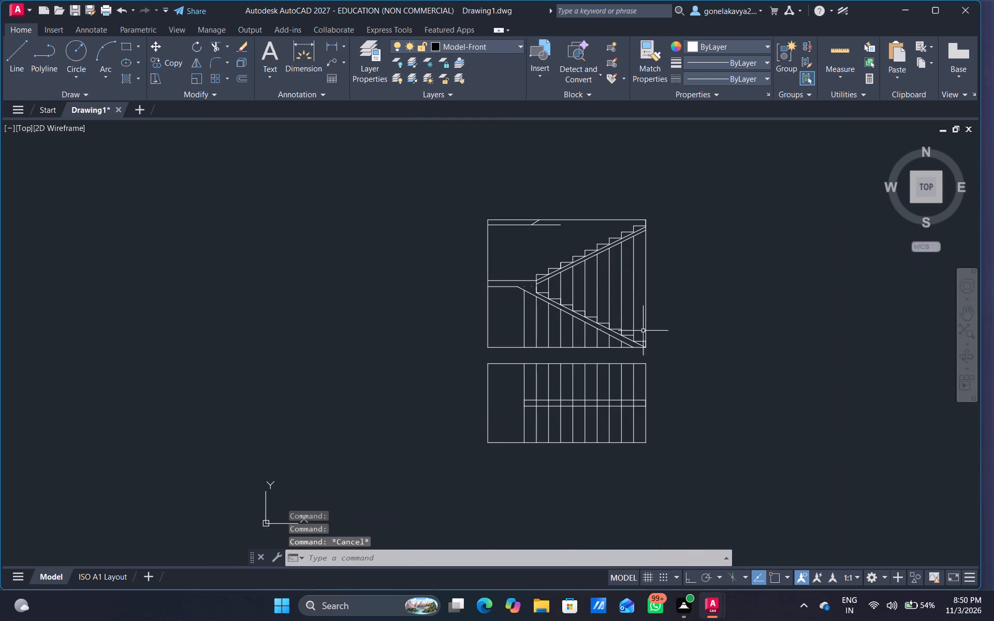
{"action": "scroll", "coordinate": [637, 348], "scroll_direction": "up", "scroll_amount": 1}
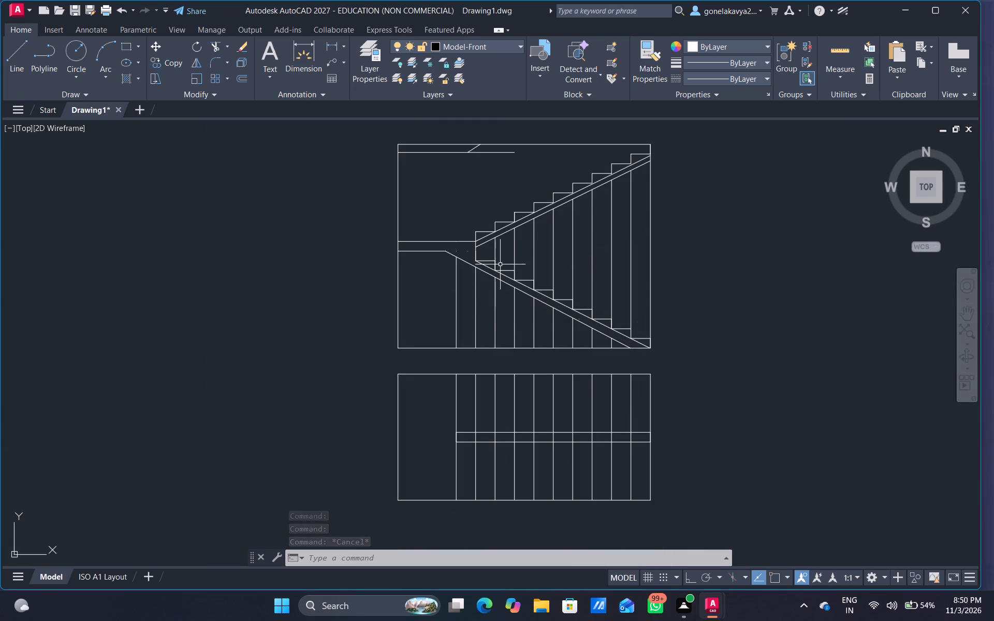
{"action": "middle_click_drag", "start_coordinate": [514, 247], "coordinate": [517, 315]}
{"action": "middle_click_drag", "start_coordinate": [527, 344], "coordinate": [539, 326]}
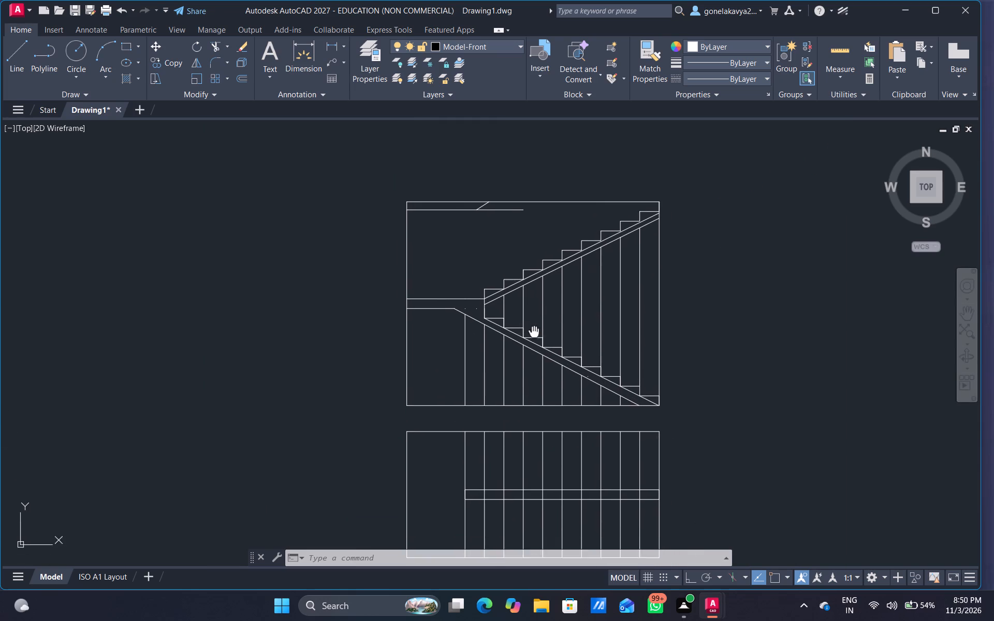
{"action": "middle_click_drag", "start_coordinate": [539, 326], "coordinate": [560, 280]}
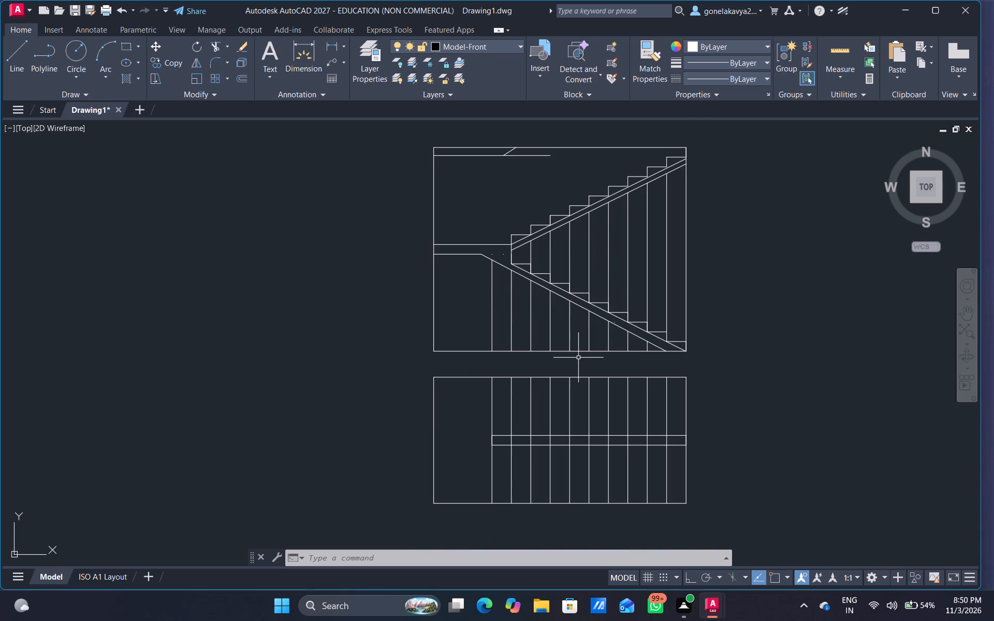
{"action": "scroll", "coordinate": [593, 267], "scroll_direction": "up", "scroll_amount": 1}
{"action": "middle_click_drag", "start_coordinate": [606, 261], "coordinate": [611, 402]}
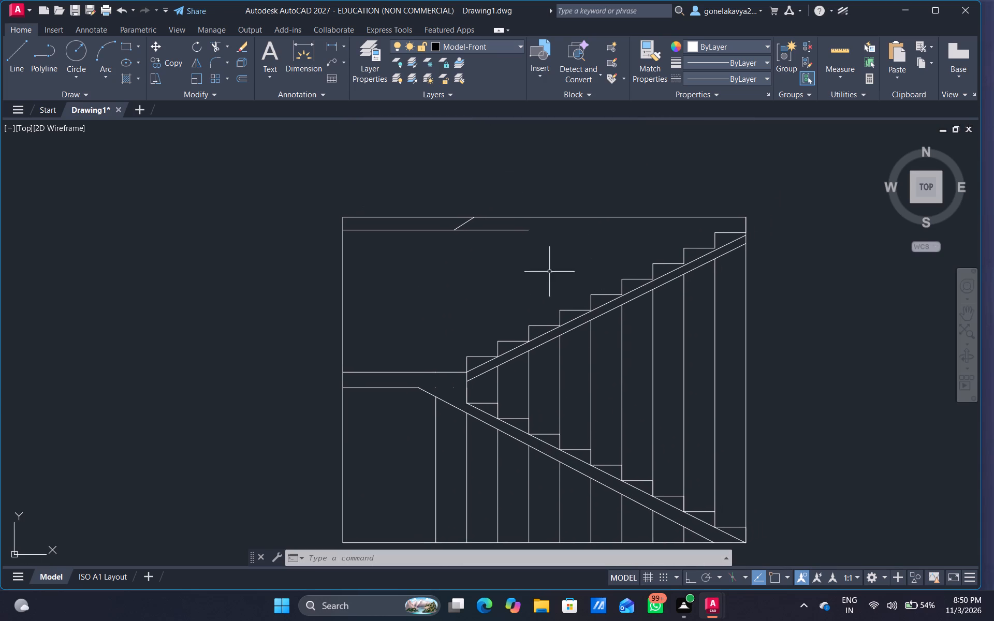
Add the multiline text label LANDING just above the landing slab in the section.
{"action": "double_click", "coordinate": [266, 48]}
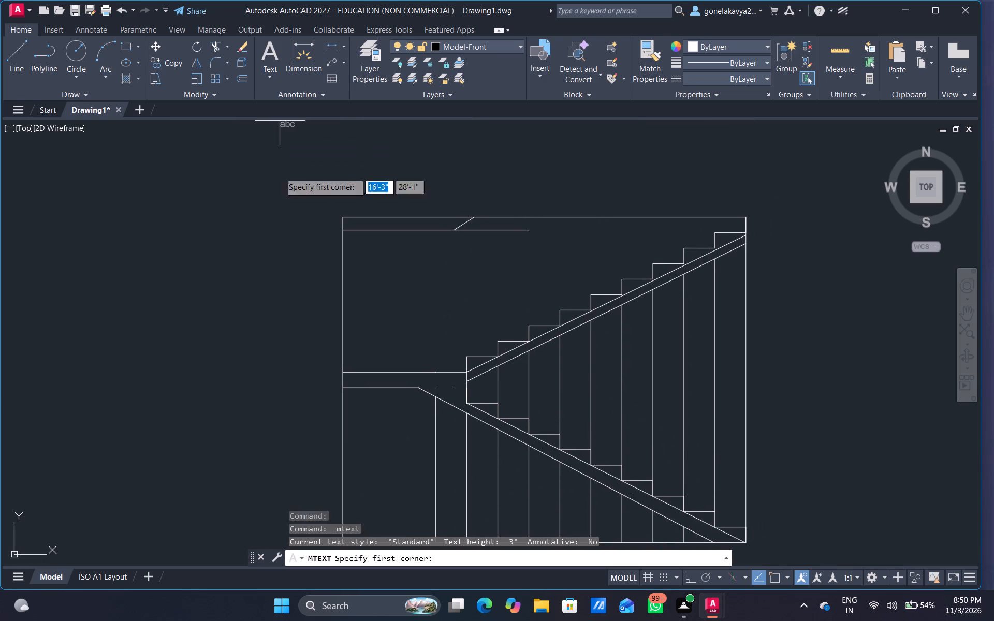
{"action": "middle_click_drag", "start_coordinate": [366, 343], "coordinate": [410, 272]}
{"action": "scroll", "coordinate": [403, 280], "scroll_direction": "up", "scroll_amount": 3}
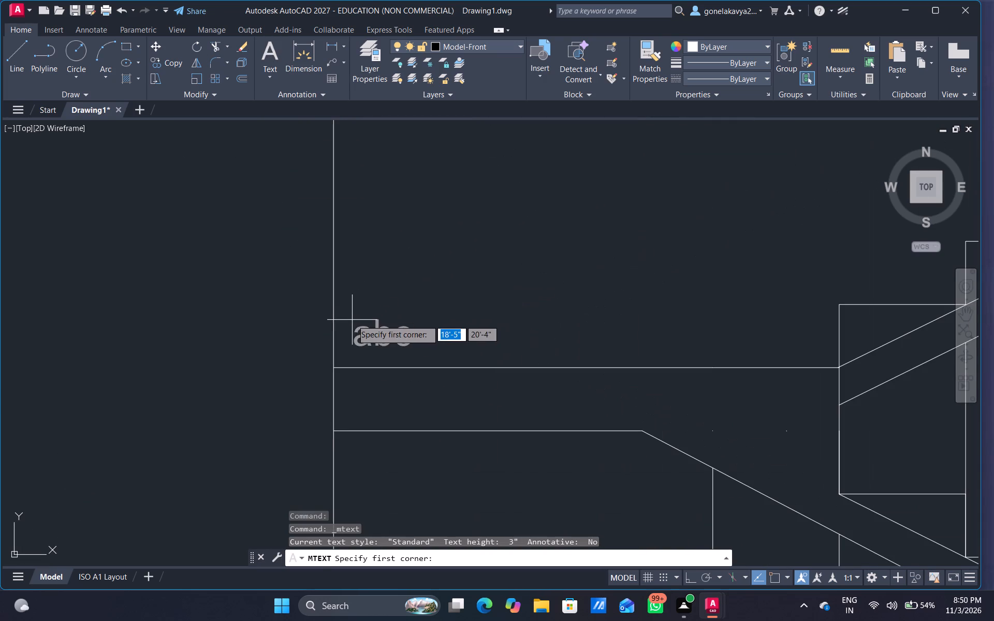
{"action": "left_click_drag", "start_coordinate": [352, 320], "coordinate": [352, 326]}
{"action": "left_click", "coordinate": [759, 361]}
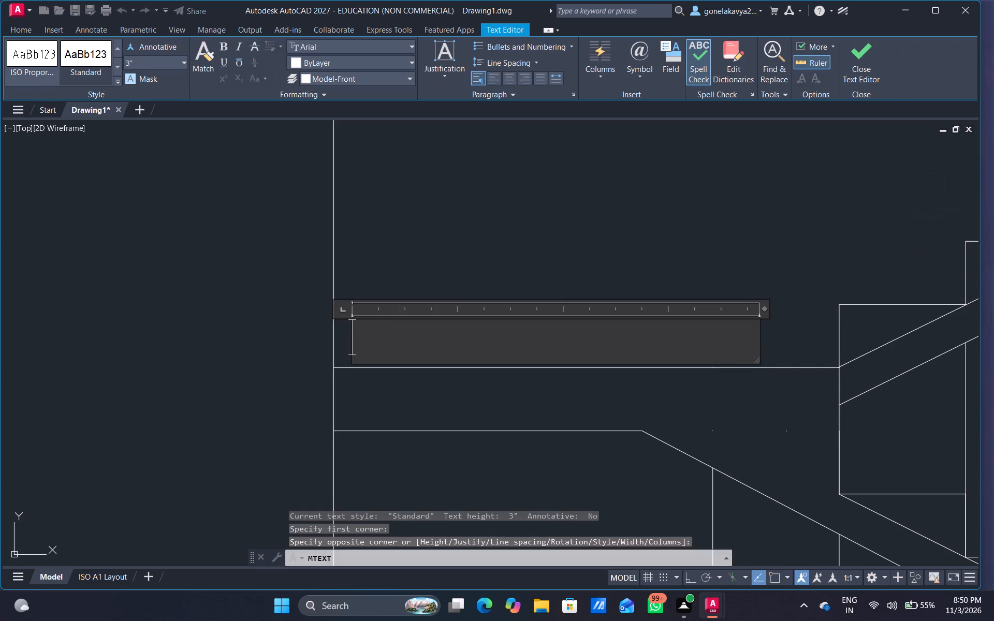
{"action": "type", "text": "la"}
{"action": "type", "text": "nd"}
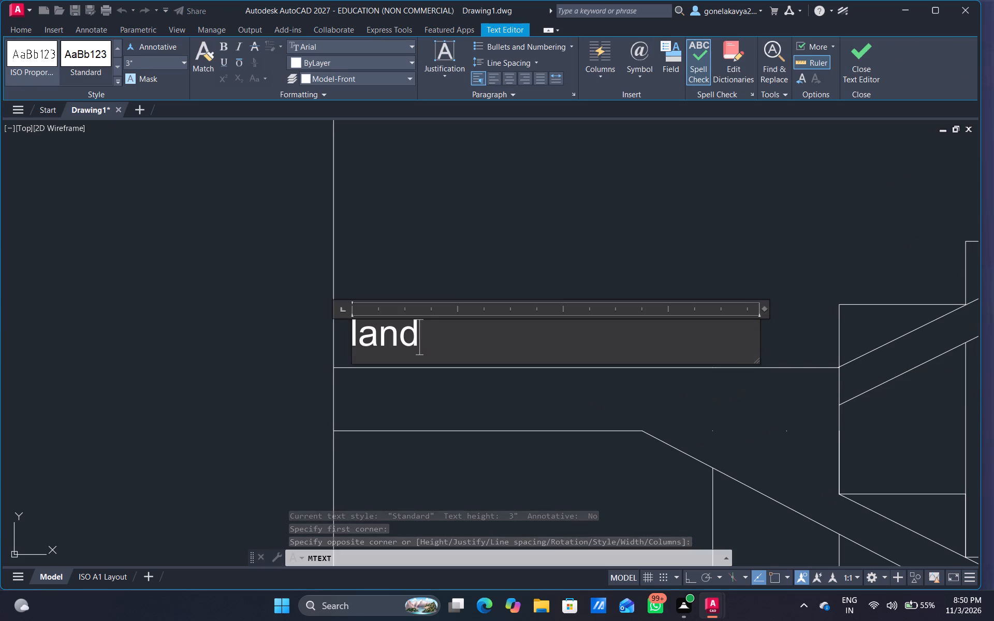
{"action": "type", "text": "ing"}
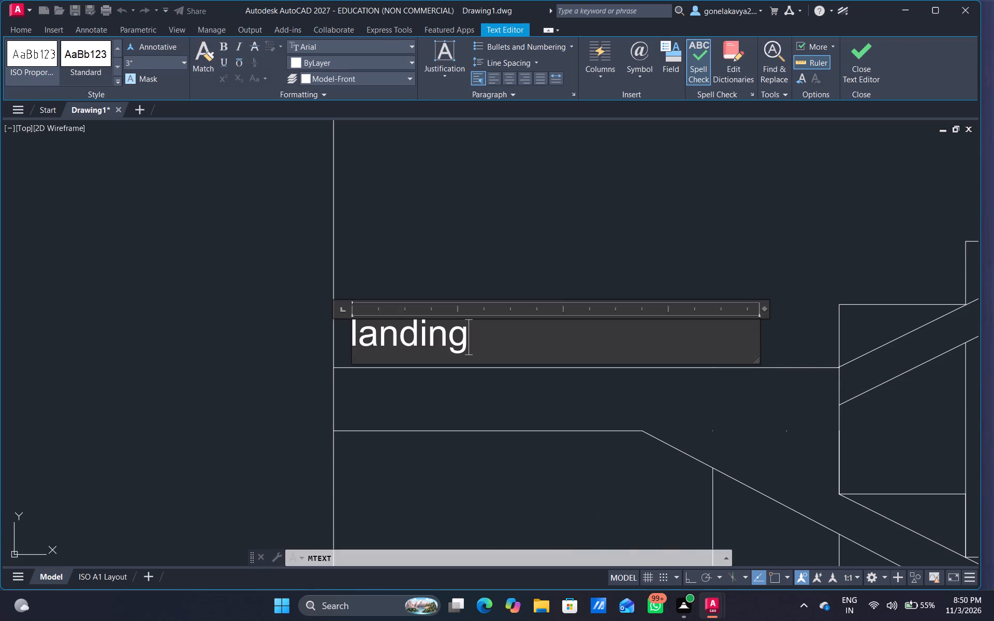
{"action": "key", "text": "BackSpace"}
{"action": "key", "text": "BackSpace"}
{"action": "key", "text": "BackSpace"}
{"action": "key", "text": "BackSpace"}
{"action": "key", "text": "BackSpace"}
{"action": "key", "text": "BackSpace"}
{"action": "key", "text": "BackSpace"}
{"action": "key", "text": "BackSpace"}
{"action": "key", "text": "BackSpace"}
{"action": "key", "text": "BackSpace"}
{"action": "key", "text": "BackSpace"}
{"action": "key", "text": "BackSpace"}
{"action": "key", "text": "BackSpace"}
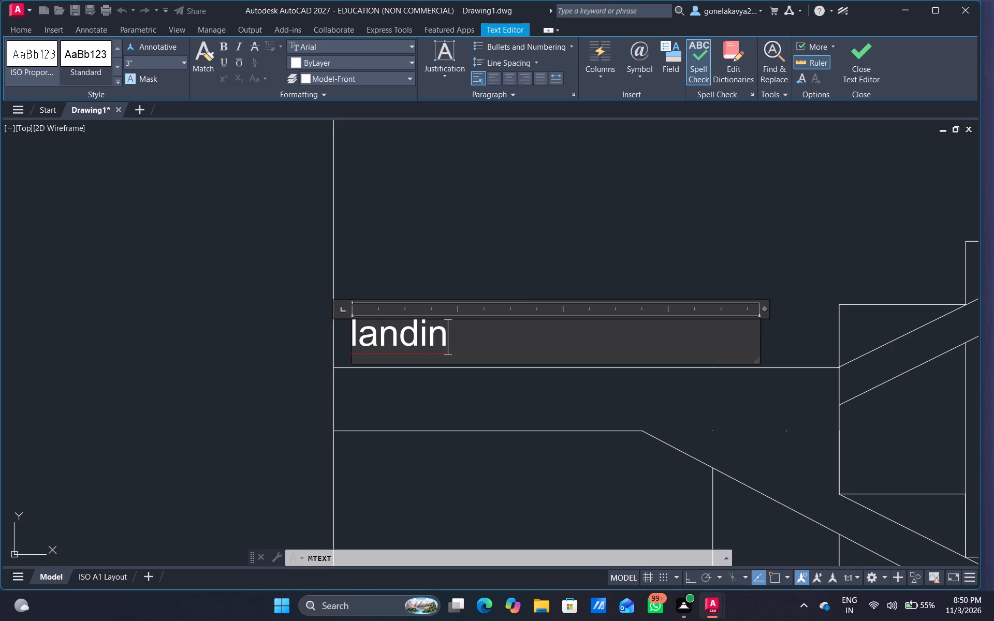
{"action": "type", "text": "LAND"}
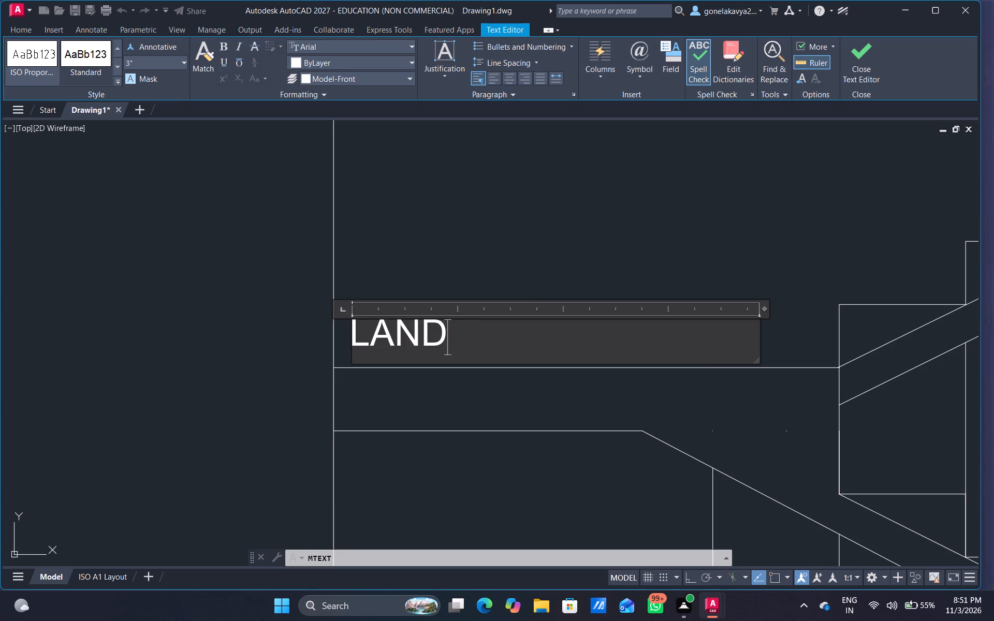
{"action": "type", "text": "ING"}
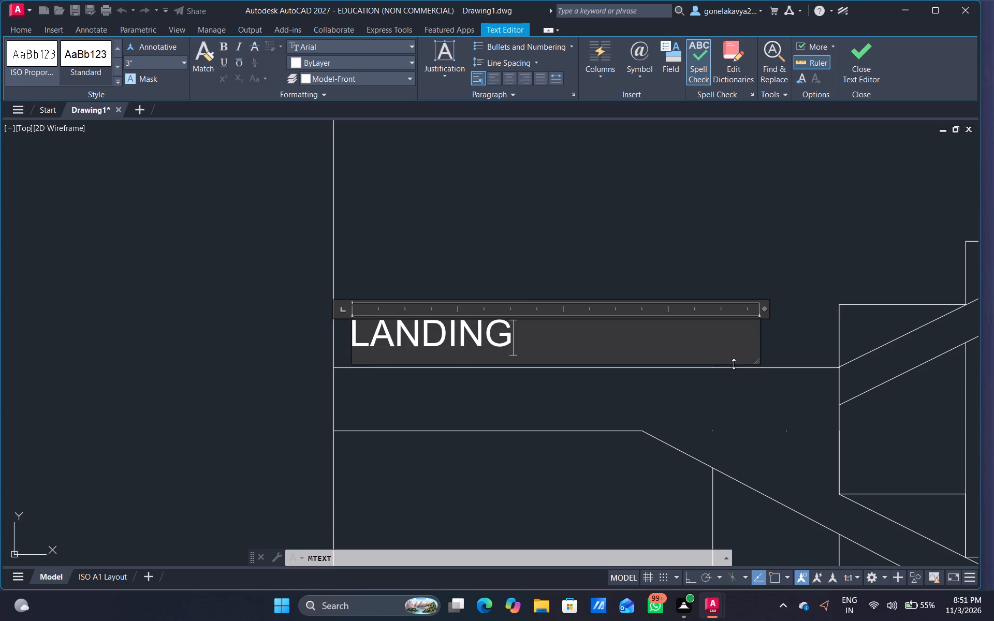
{"action": "scroll", "coordinate": [669, 329], "scroll_direction": "down", "scroll_amount": 2}
{"action": "middle_click_drag", "start_coordinate": [701, 261], "coordinate": [664, 213]}
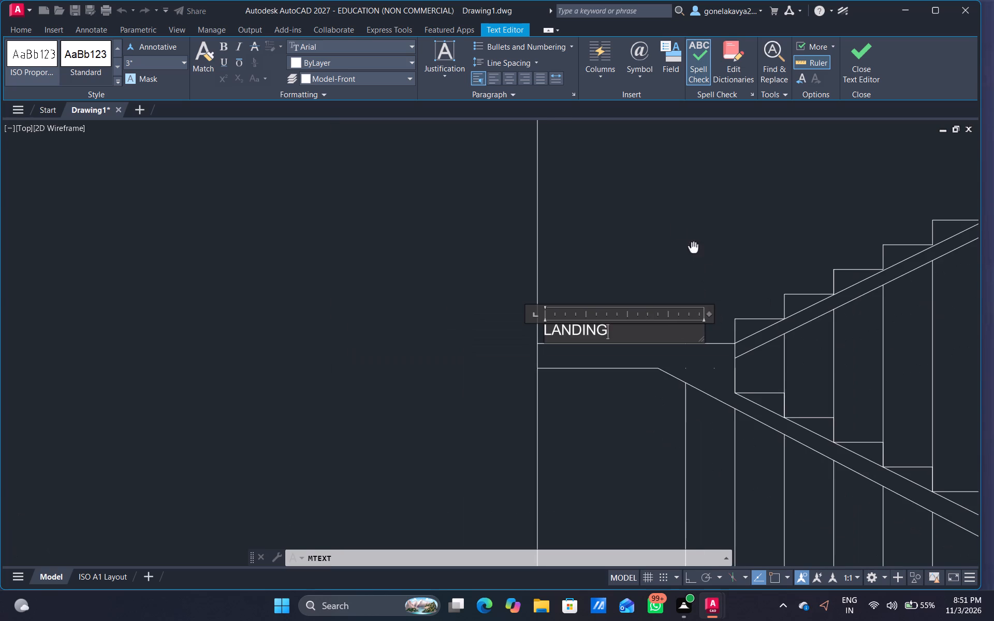
{"action": "middle_click_drag", "start_coordinate": [664, 213], "coordinate": [628, 193]}
{"action": "left_click", "coordinate": [546, 397]}
{"action": "middle_click_drag", "start_coordinate": [653, 320], "coordinate": [584, 313]}
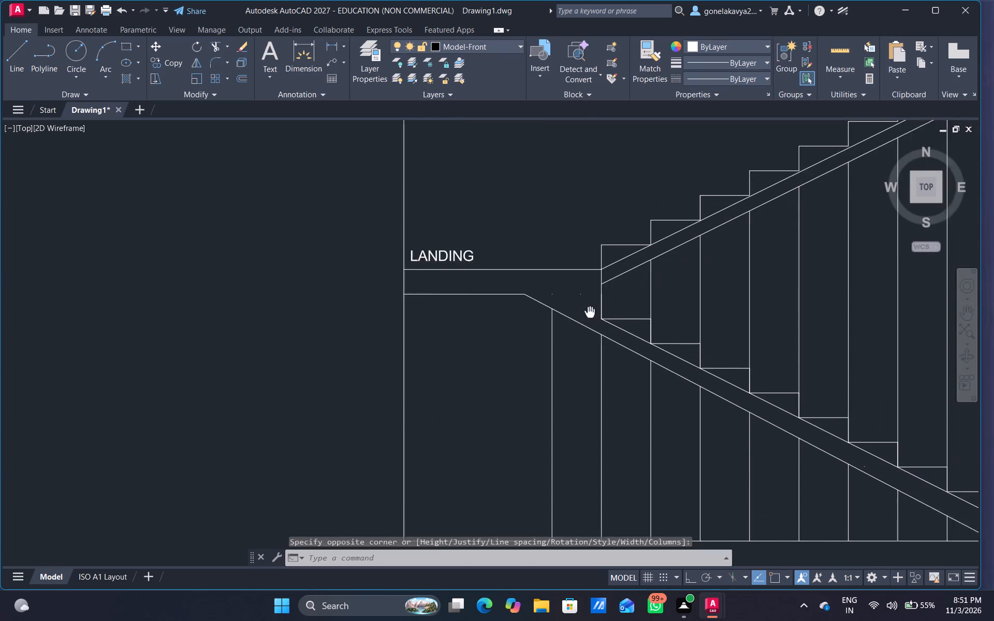
Add the multiline text label 12 just above the first tread of the upper flight in the section.
{"action": "middle_click_drag", "start_coordinate": [584, 313], "coordinate": [517, 321]}
{"action": "scroll", "coordinate": [517, 321], "scroll_direction": "up", "scroll_amount": 1}
{"action": "scroll", "coordinate": [599, 234], "scroll_direction": "up", "scroll_amount": 2}
{"action": "middle_click_drag", "start_coordinate": [603, 223], "coordinate": [587, 374]}
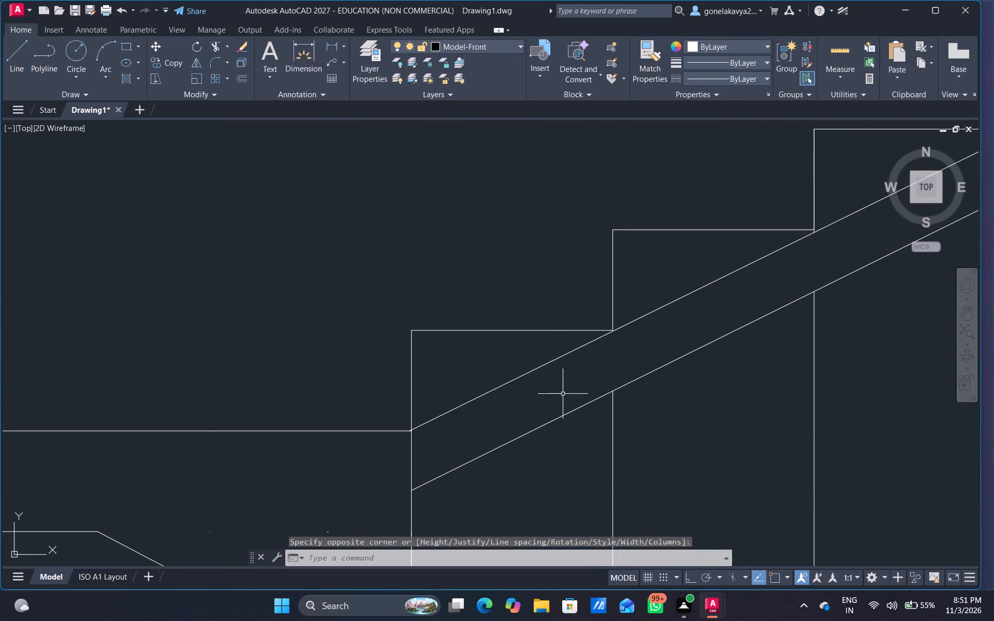
{"action": "key", "text": "space"}
{"action": "left_click_drag", "start_coordinate": [437, 282], "coordinate": [445, 296]}
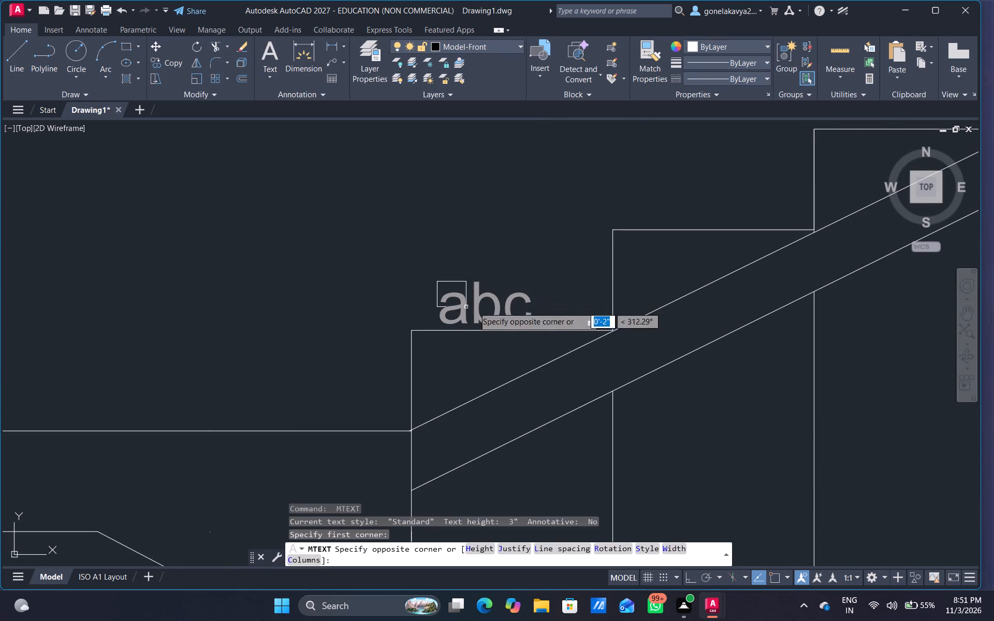
{"action": "left_click", "coordinate": [539, 318]}
{"action": "type", "text": "12"}
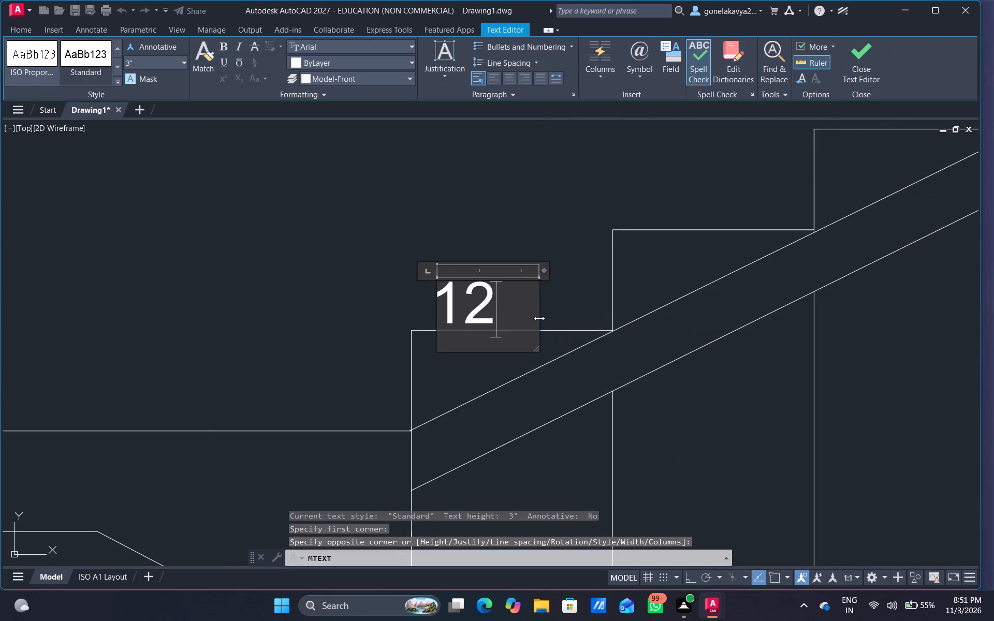
{"action": "key", "text": "space"}
{"action": "left_click", "coordinate": [538, 393]}
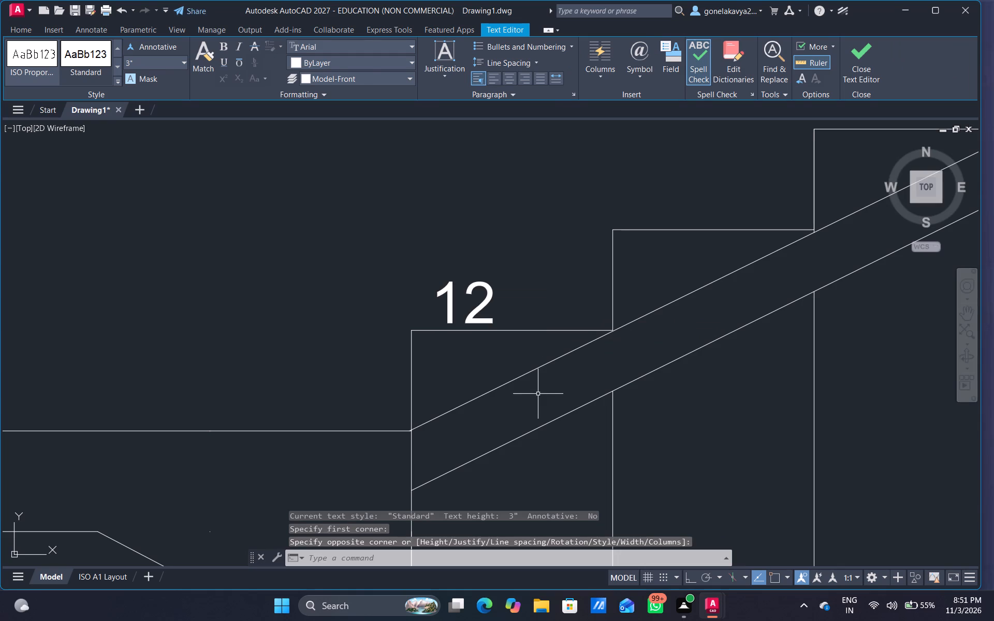
Add the multiline text label 10 just above the lower flight's top tread, next to the landing.
{"action": "middle_click_drag", "start_coordinate": [552, 392], "coordinate": [514, 135]}
{"action": "scroll", "coordinate": [508, 146], "scroll_direction": "down", "scroll_amount": 1}
{"action": "middle_click_drag", "start_coordinate": [501, 230], "coordinate": [491, 264]}
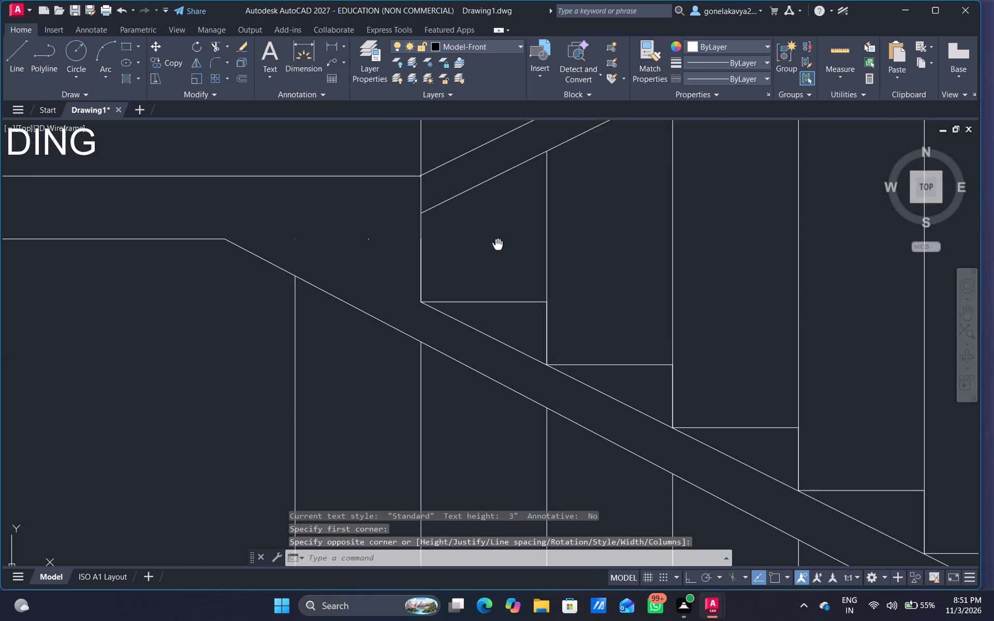
{"action": "middle_click_drag", "start_coordinate": [491, 264], "coordinate": [464, 342]}
{"action": "scroll", "coordinate": [446, 365], "scroll_direction": "up", "scroll_amount": 1}
{"action": "key", "text": "space"}
{"action": "left_click_drag", "start_coordinate": [401, 362], "coordinate": [405, 374]}
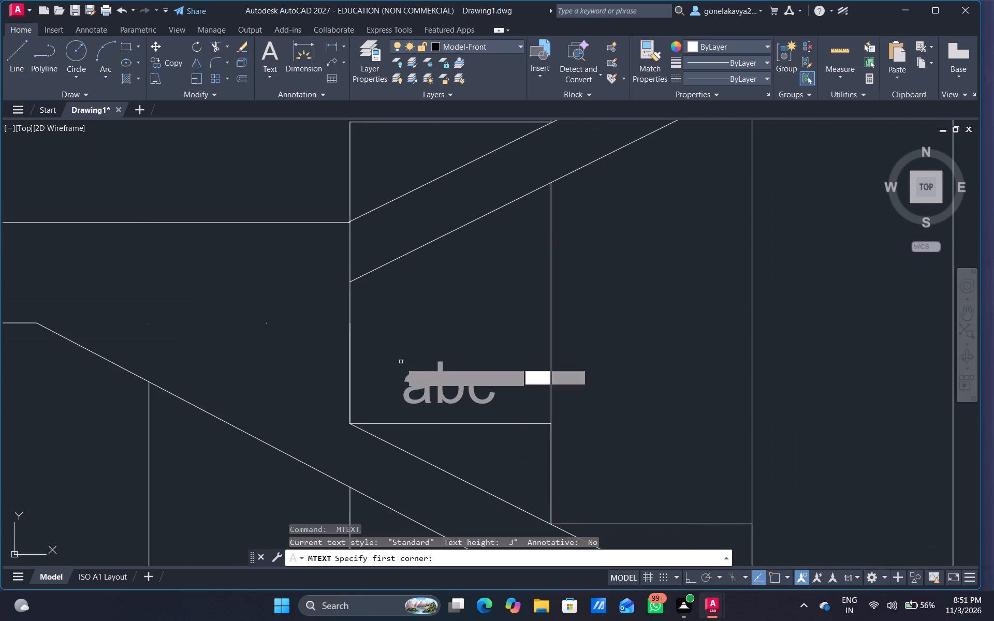
{"action": "left_click_drag", "start_coordinate": [405, 374], "coordinate": [419, 396]}
{"action": "left_click", "coordinate": [501, 416]}
{"action": "key", "text": "1"}
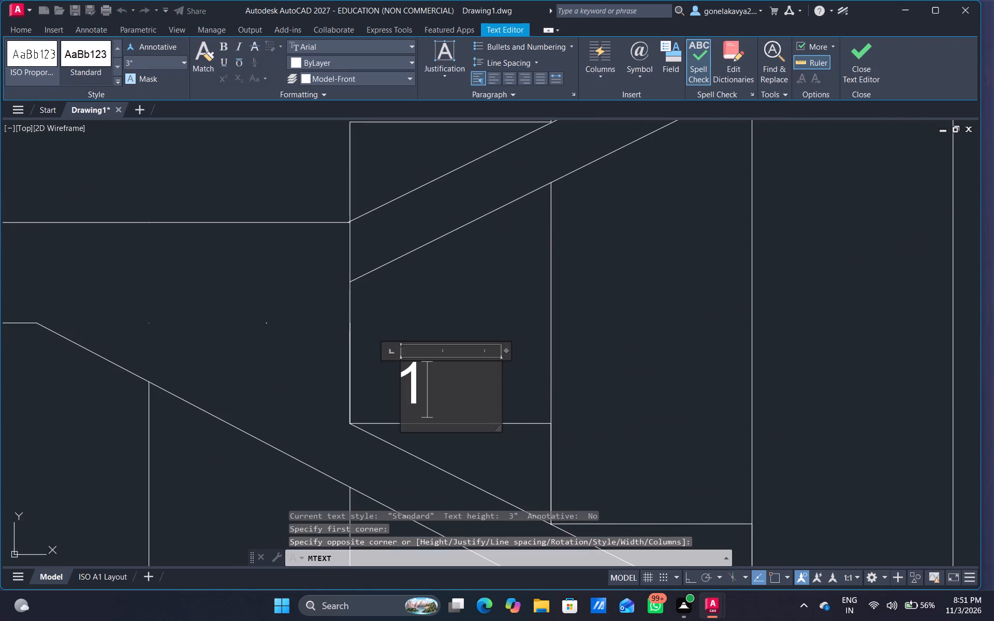
{"action": "key", "text": "0"}
{"action": "left_click", "coordinate": [769, 430]}
Write the multiline text ROOF THICKNESS beside the slanted end line of the top slab in the section.
{"action": "scroll", "coordinate": [710, 411], "scroll_direction": "down", "scroll_amount": 4}
{"action": "middle_click_drag", "start_coordinate": [721, 404], "coordinate": [608, 285]}
{"action": "scroll", "coordinate": [607, 287], "scroll_direction": "down", "scroll_amount": 1}
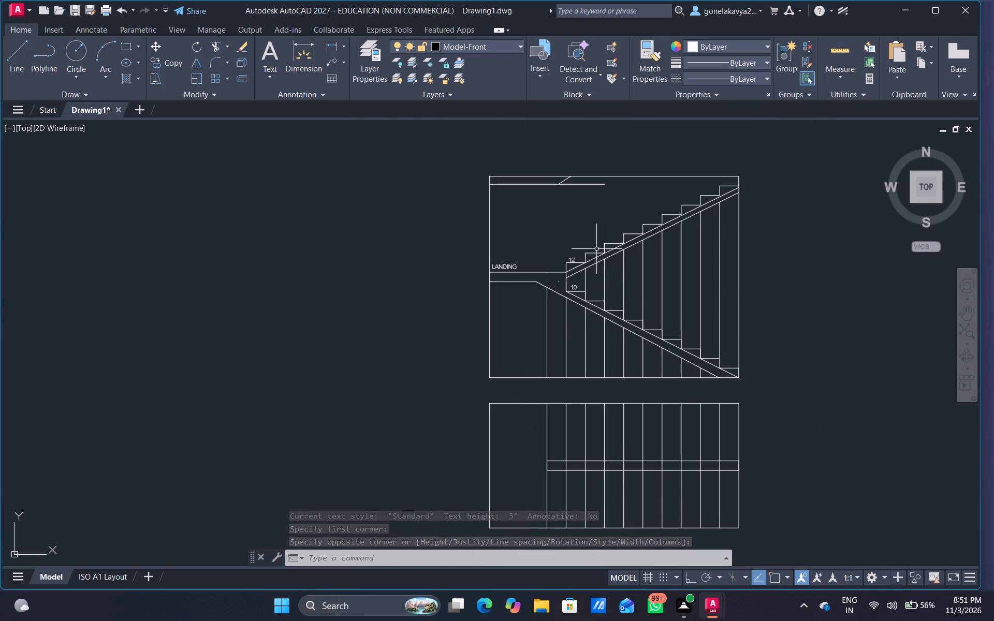
{"action": "middle_click_drag", "start_coordinate": [605, 222], "coordinate": [605, 292]}
{"action": "scroll", "coordinate": [584, 261], "scroll_direction": "up", "scroll_amount": 4}
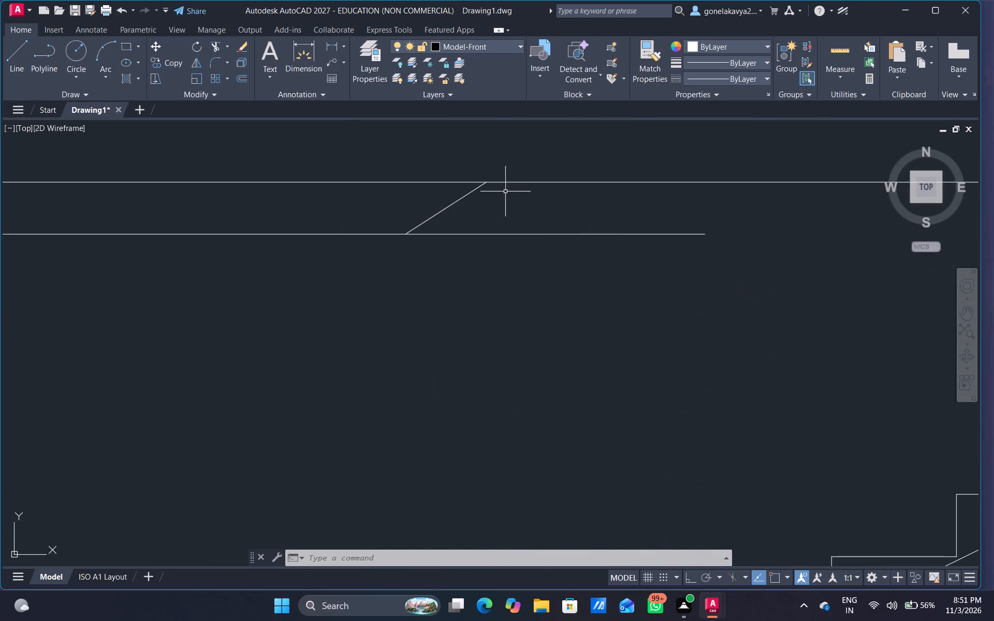
{"action": "key", "text": "space"}
{"action": "left_click", "coordinate": [484, 201]}
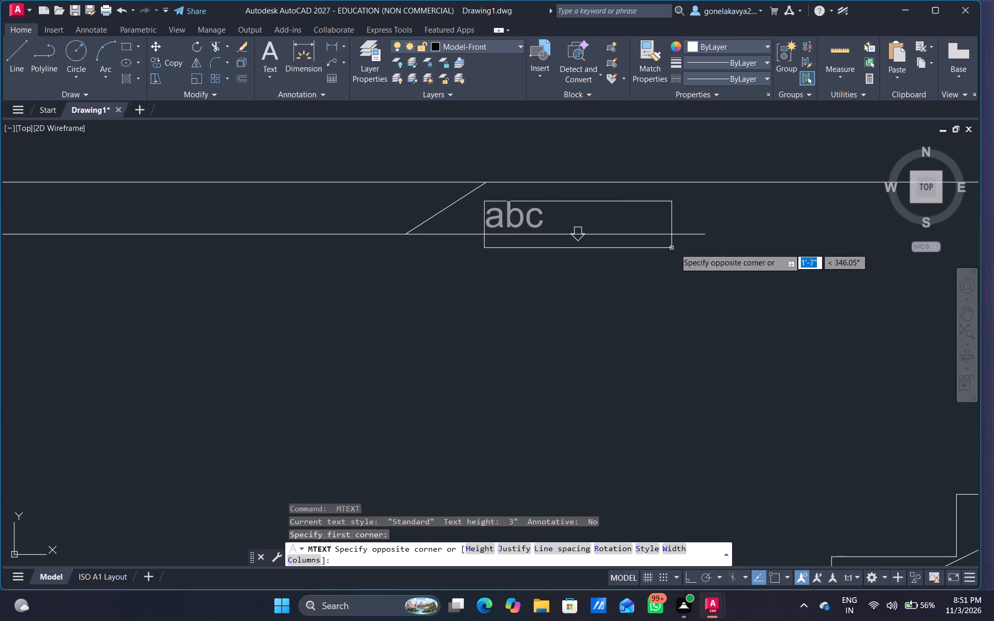
{"action": "left_click", "coordinate": [691, 248]}
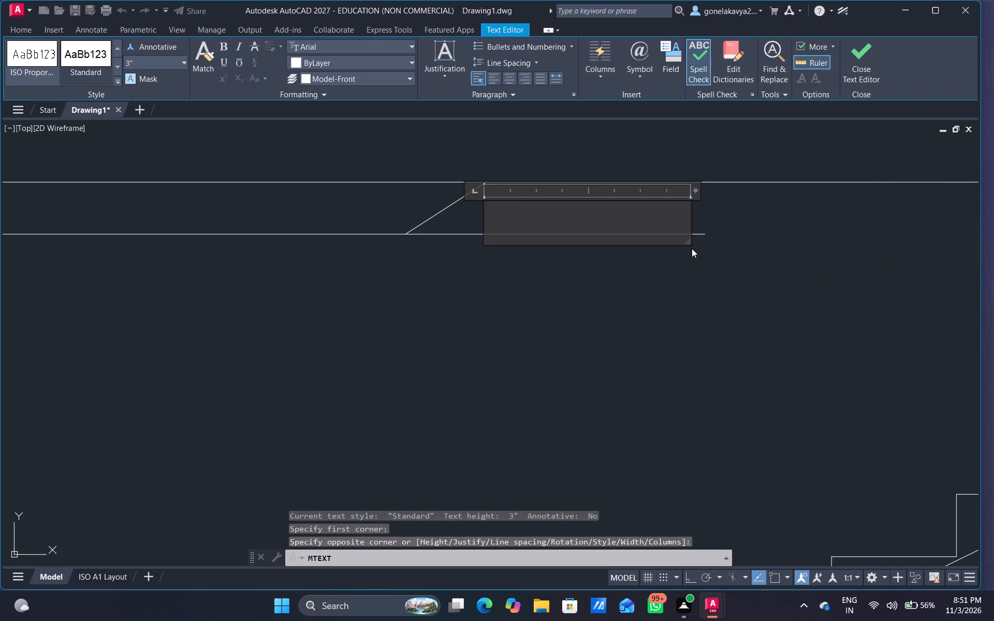
{"action": "key", "text": "r"}
{"action": "type", "text": "OOF"}
{"action": "key", "text": "space"}
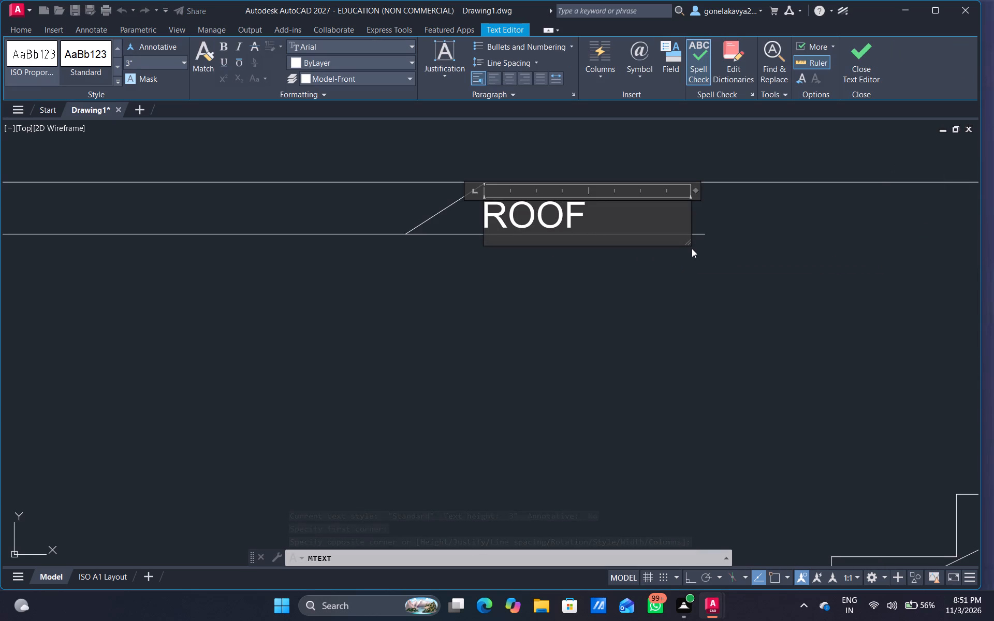
{"action": "type", "text": "TH"}
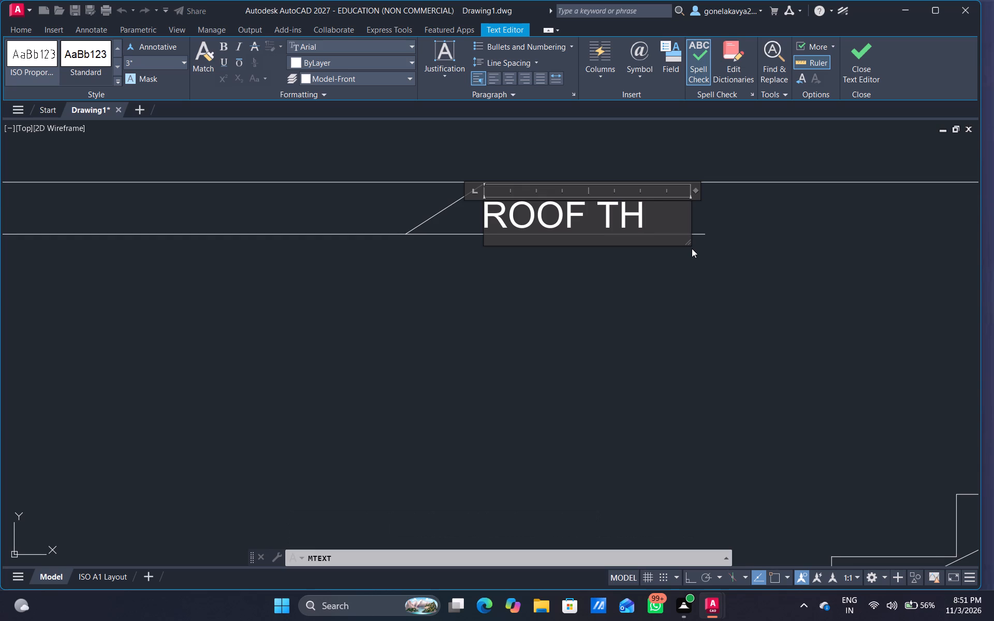
{"action": "key", "text": "i"}
{"action": "key", "text": "c"}
{"action": "type", "text": "KNESS"}
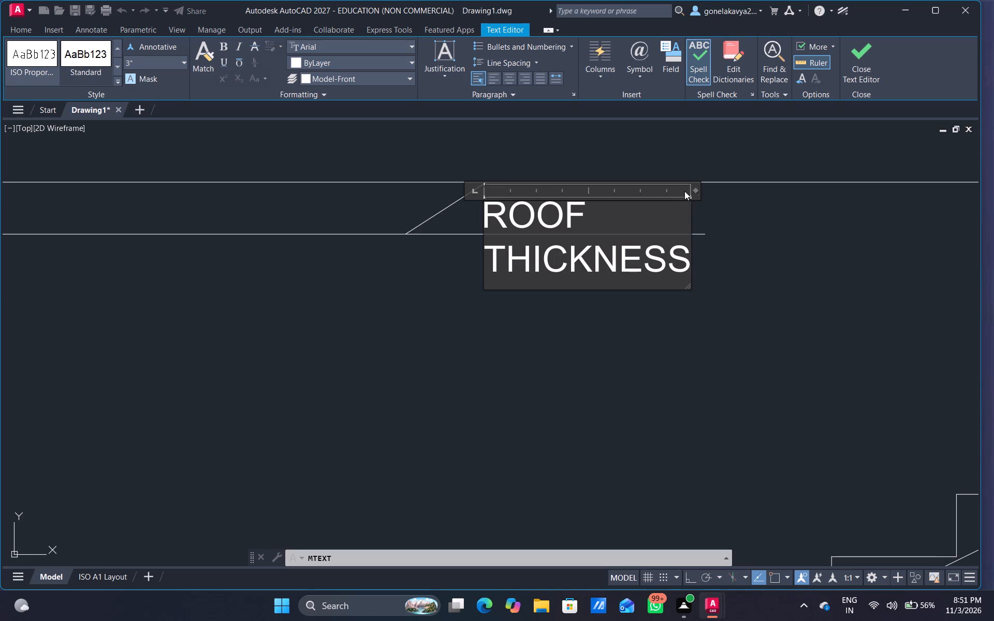
Widen the ROOF THICKNESS text frame so that the label fits on a single line.
{"action": "left_click_drag", "start_coordinate": [693, 187], "coordinate": [707, 187]}
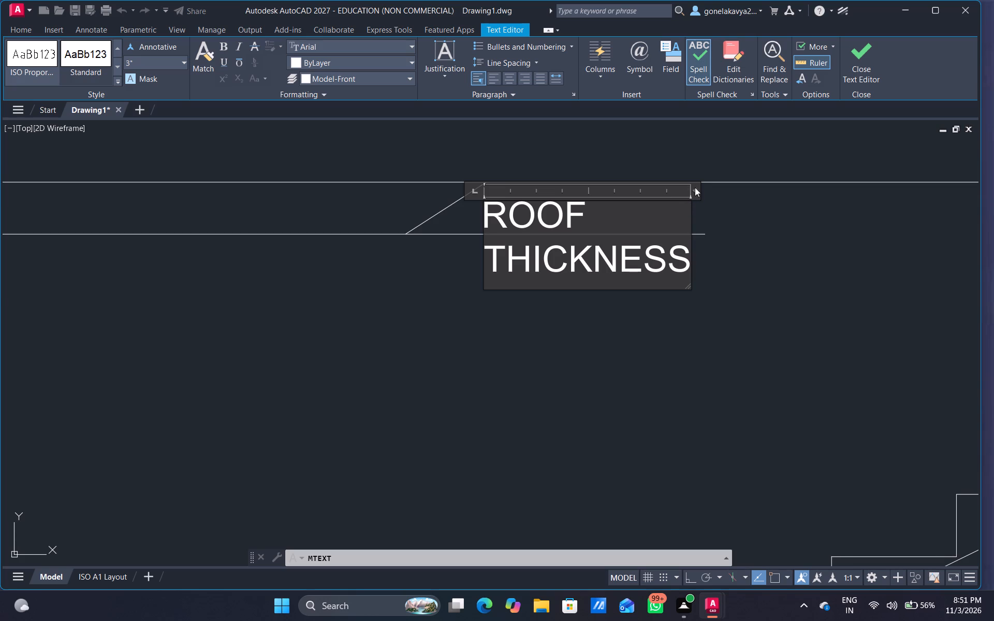
{"action": "left_click", "coordinate": [701, 189]}
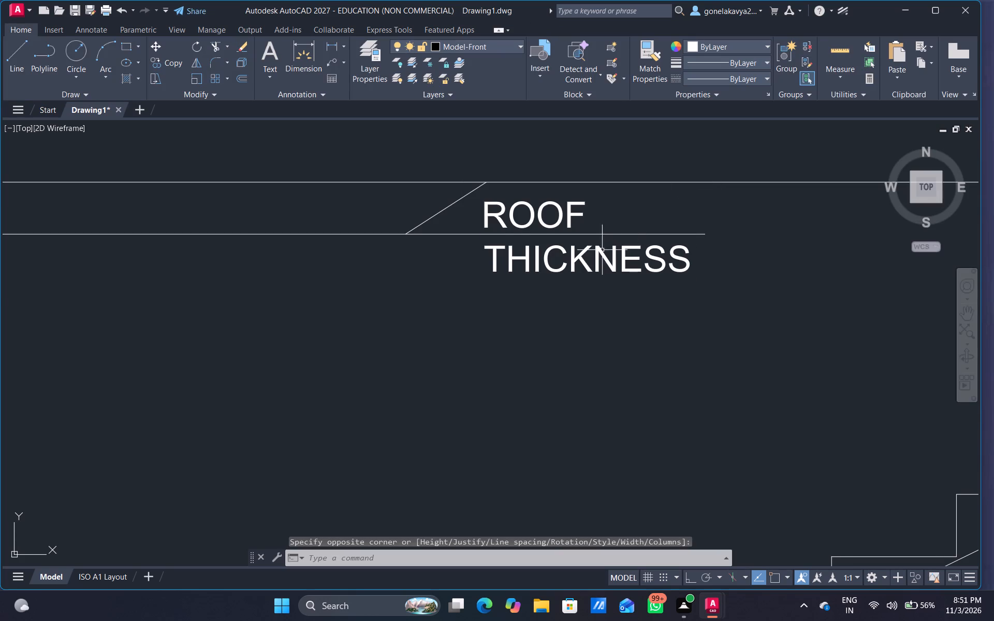
{"action": "left_click", "coordinate": [602, 251]}
{"action": "right_click", "coordinate": [633, 243]}
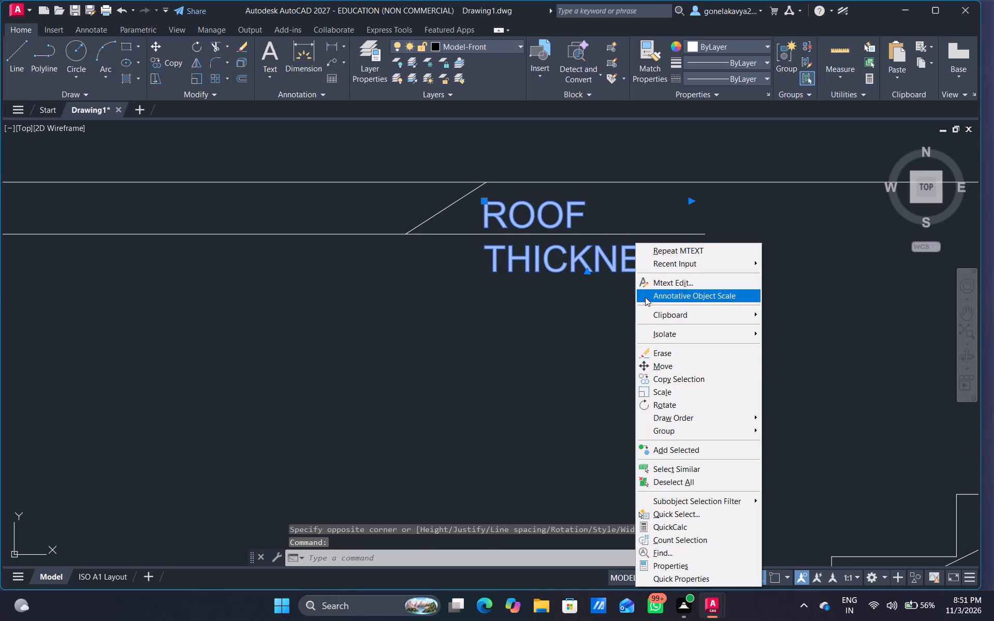
{"action": "left_click", "coordinate": [687, 282]}
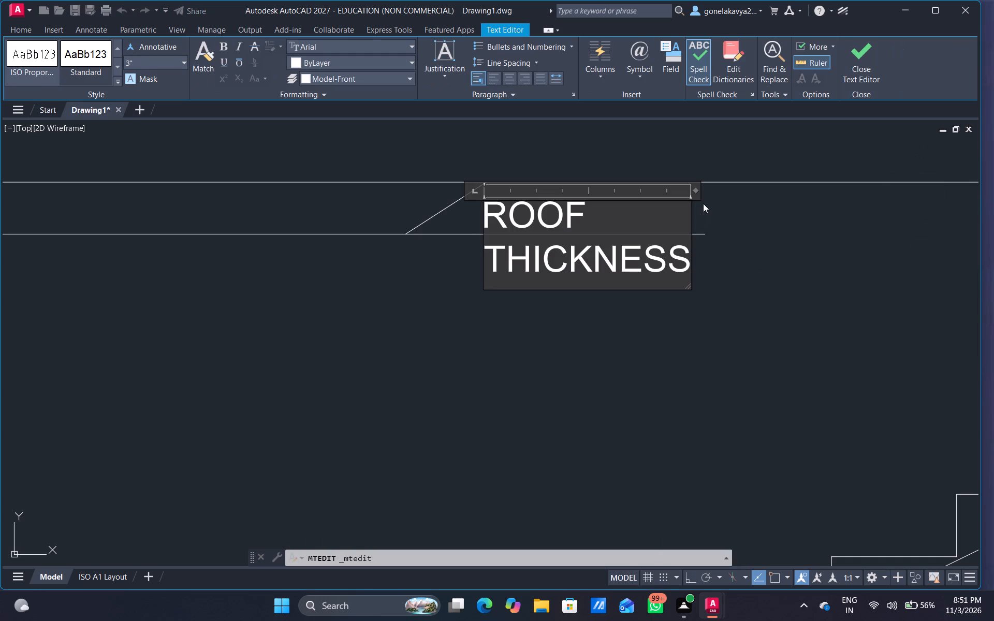
{"action": "left_click_drag", "start_coordinate": [696, 189], "coordinate": [711, 195]}
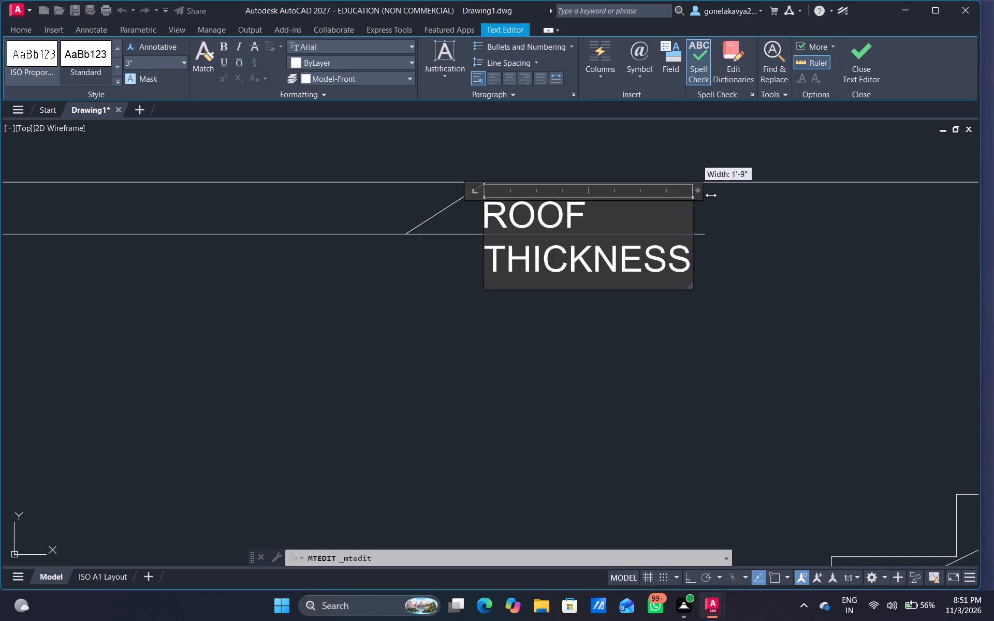
{"action": "left_click_drag", "start_coordinate": [711, 195], "coordinate": [836, 227]}
{"action": "left_click", "coordinate": [659, 330]}
Add the multiline text label 15 just above the fifth tread of the upper flight.
{"action": "scroll", "coordinate": [651, 339], "scroll_direction": "down", "scroll_amount": 4}
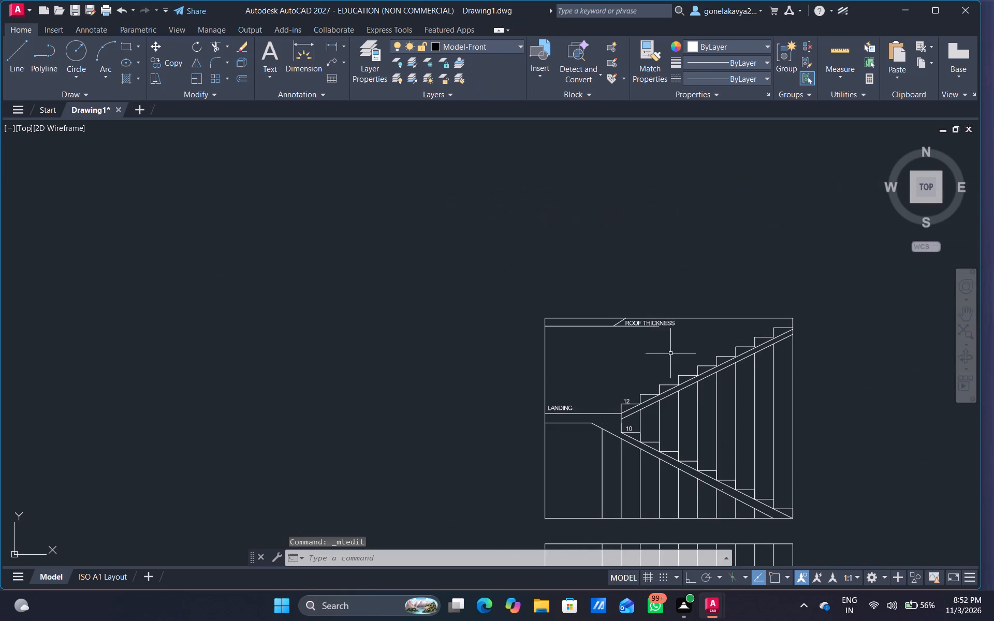
{"action": "middle_click_drag", "start_coordinate": [671, 354], "coordinate": [589, 235]}
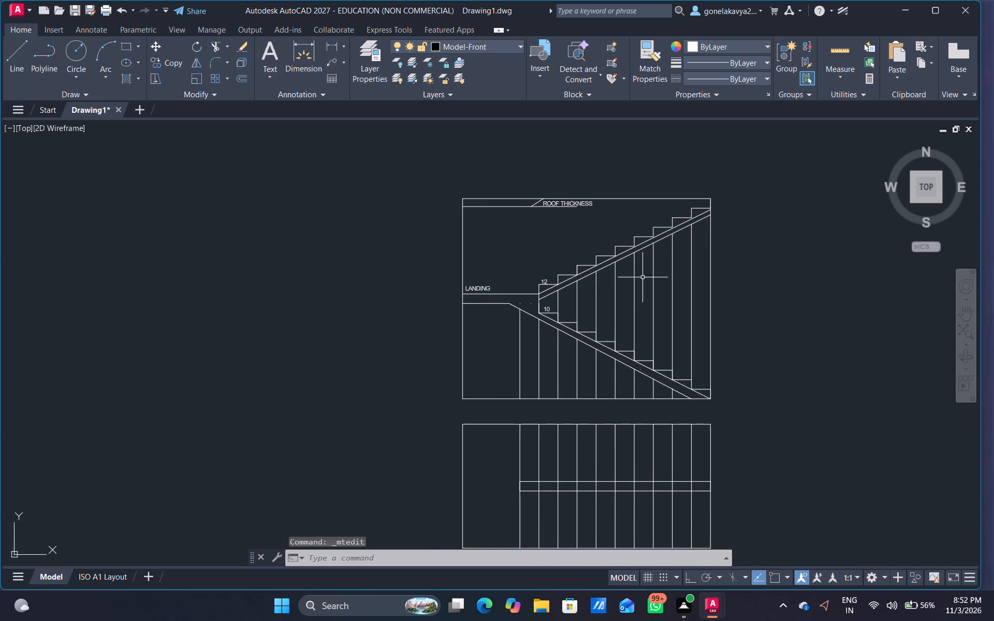
{"action": "scroll", "coordinate": [670, 253], "scroll_direction": "up", "scroll_amount": 2}
{"action": "middle_click_drag", "start_coordinate": [595, 210], "coordinate": [606, 260]}
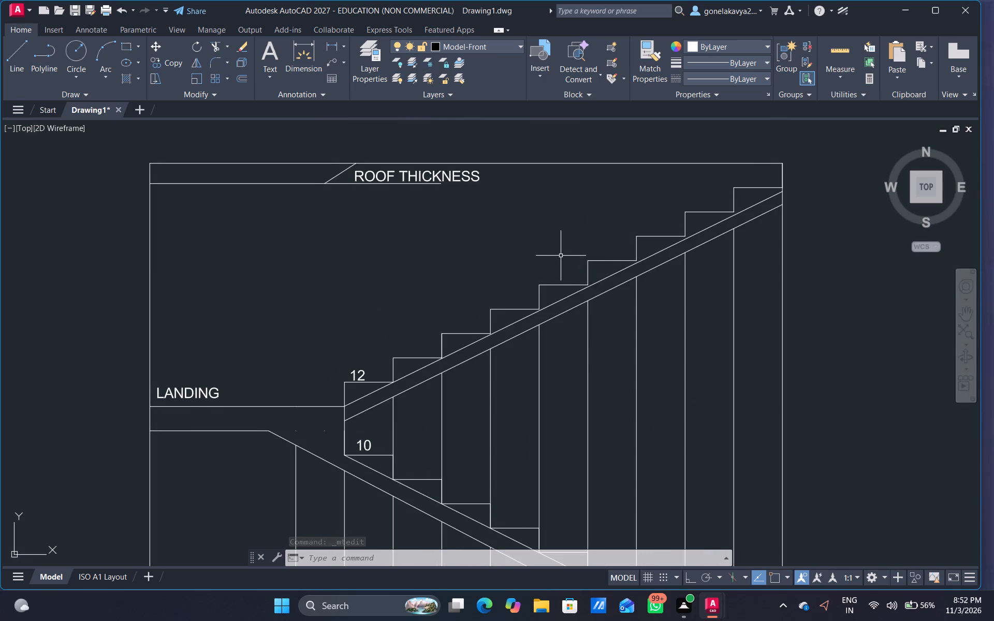
{"action": "key", "text": "space"}
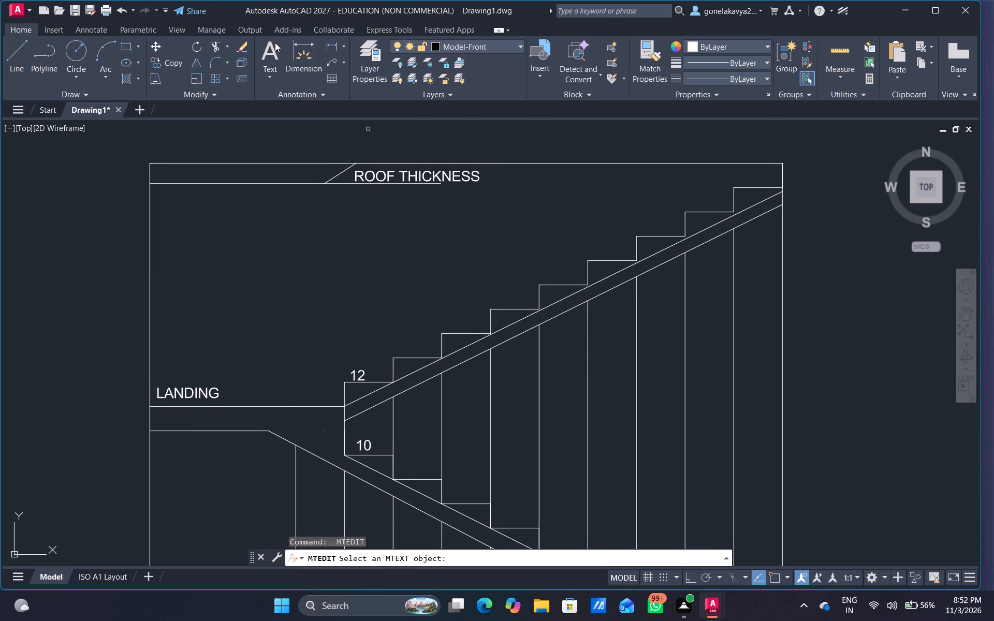
{"action": "left_click", "coordinate": [273, 46]}
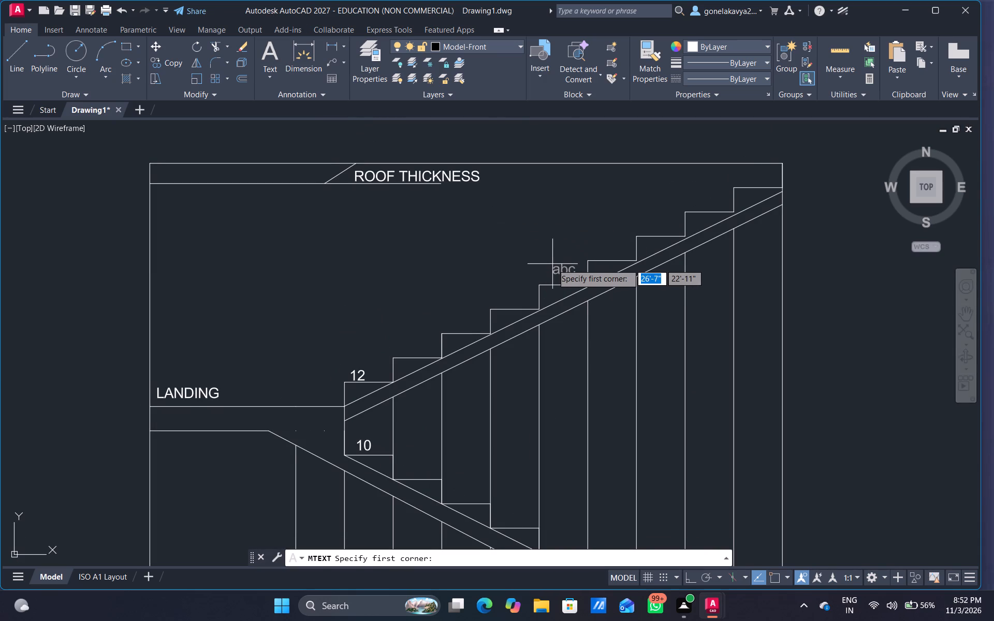
{"action": "left_click", "coordinate": [548, 263]}
{"action": "left_click", "coordinate": [573, 285]}
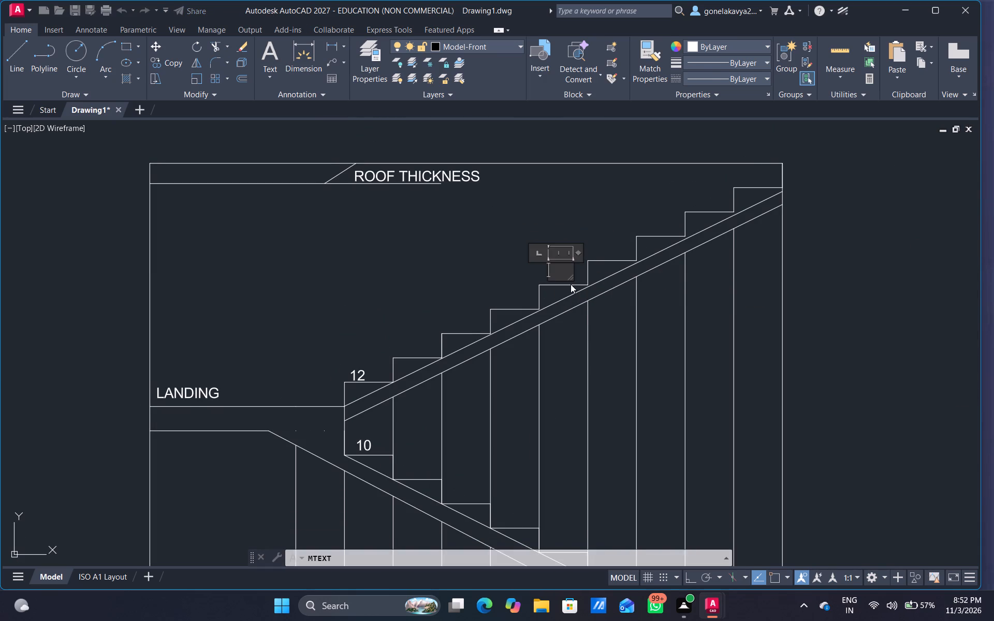
{"action": "type", "text": "15"}
{"action": "scroll", "coordinate": [545, 294], "scroll_direction": "down", "scroll_amount": 1}
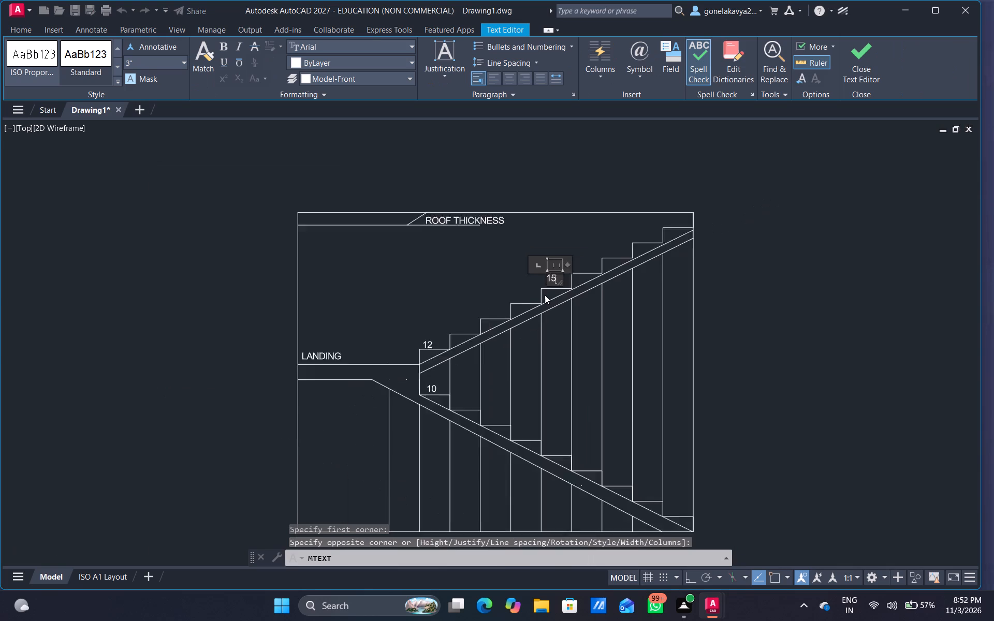
{"action": "scroll", "coordinate": [545, 295], "scroll_direction": "down", "scroll_amount": 1}
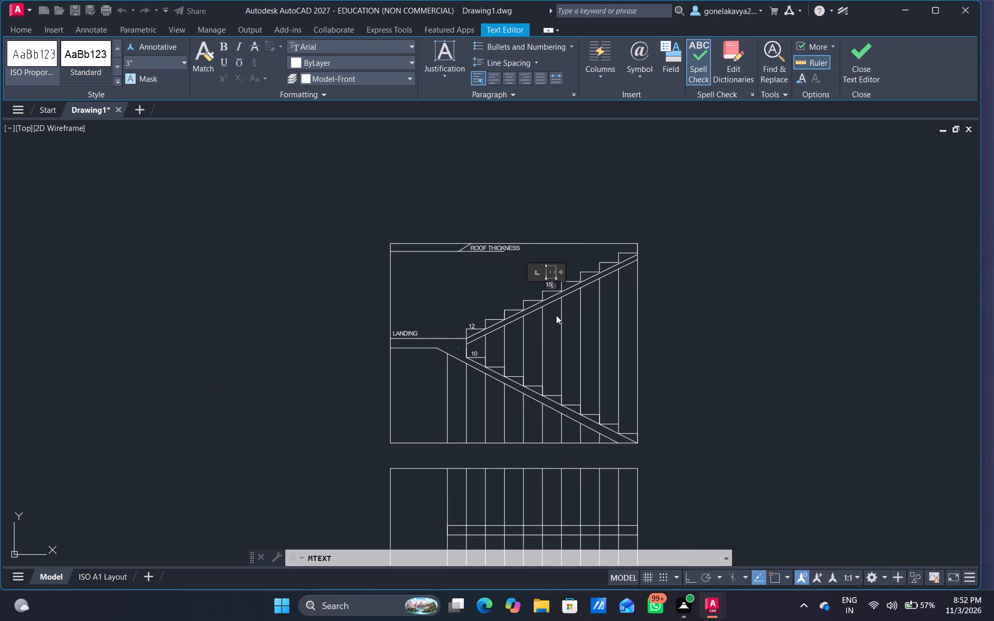
{"action": "left_click", "coordinate": [510, 270]}
Add the multiline text label FLOOR just below the section's top line, above the last steps of the upper flight.
{"action": "scroll", "coordinate": [584, 256], "scroll_direction": "up", "scroll_amount": 3}
{"action": "key", "text": "space"}
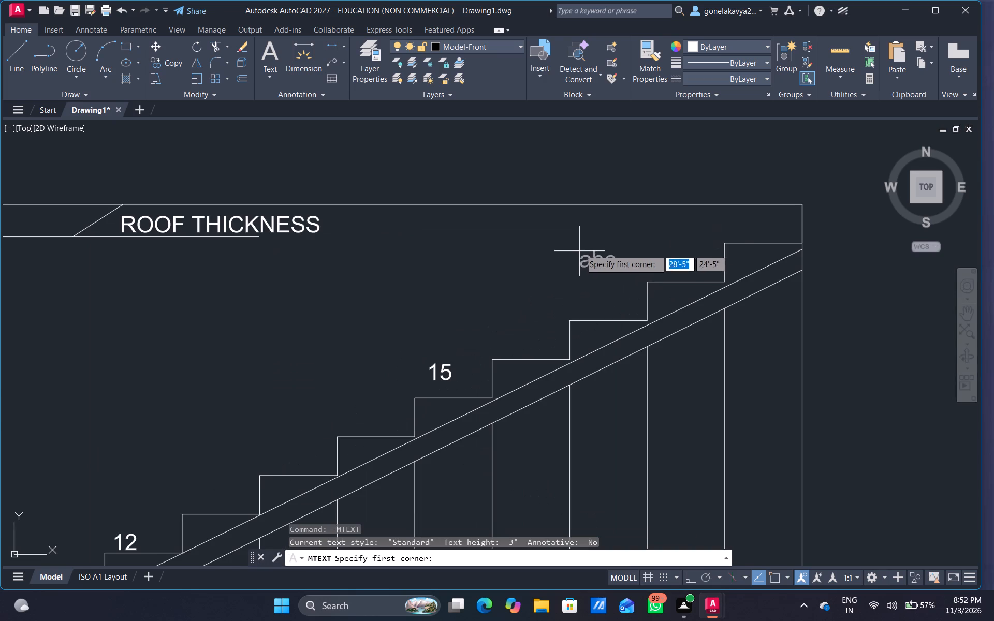
{"action": "scroll", "coordinate": [593, 218], "scroll_direction": "up", "scroll_amount": 2}
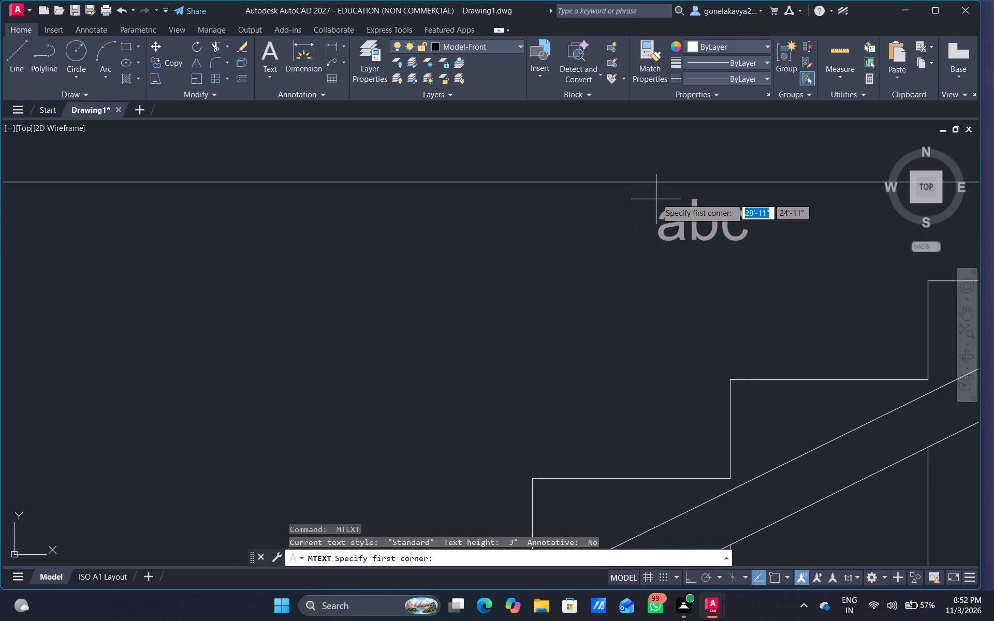
{"action": "left_click", "coordinate": [660, 193]}
{"action": "left_click", "coordinate": [845, 260]}
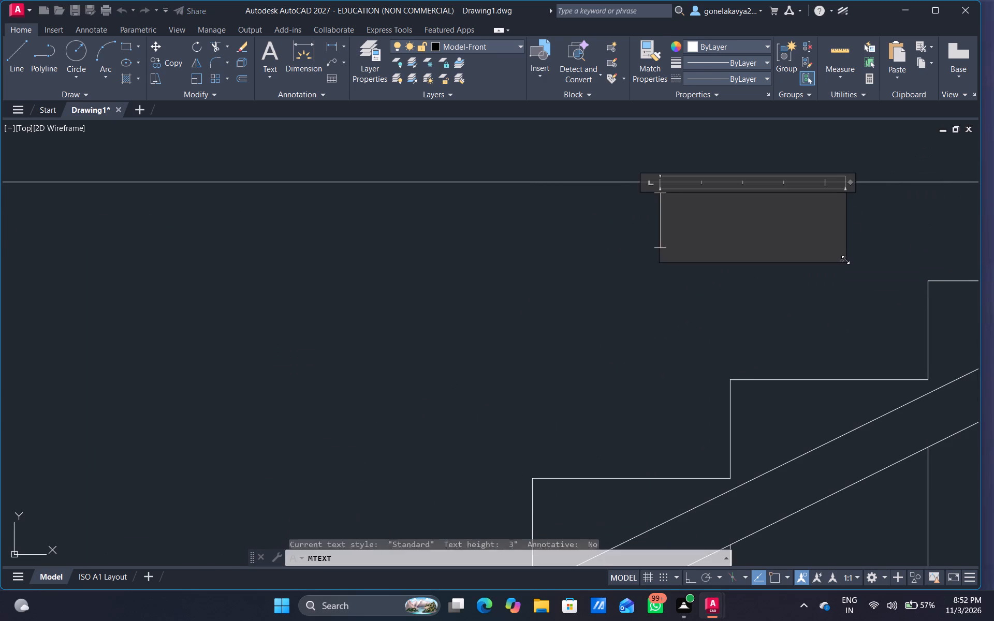
{"action": "key", "text": "f"}
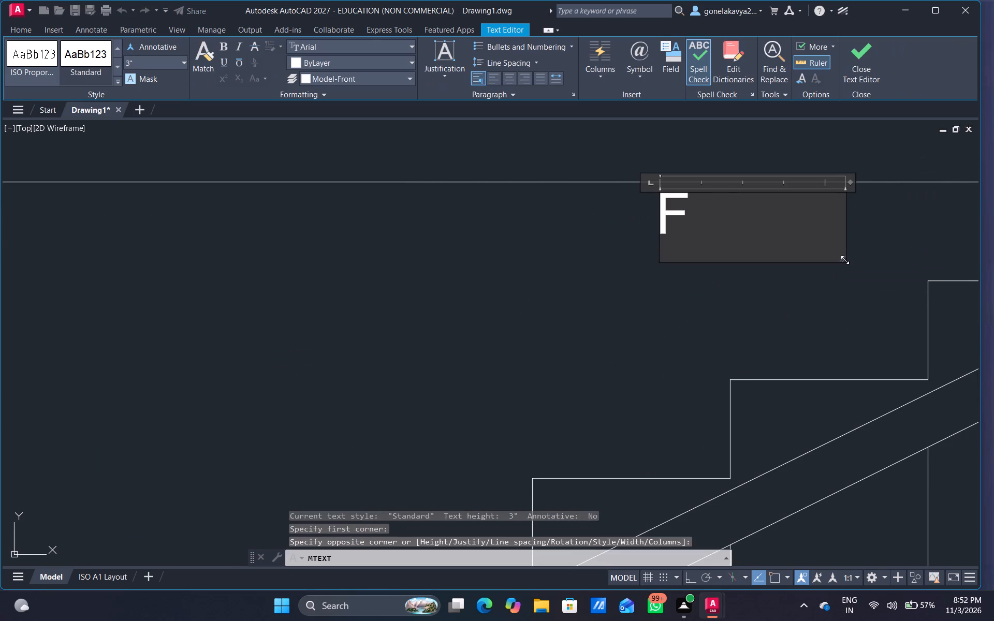
{"action": "type", "text": "LOOR"}
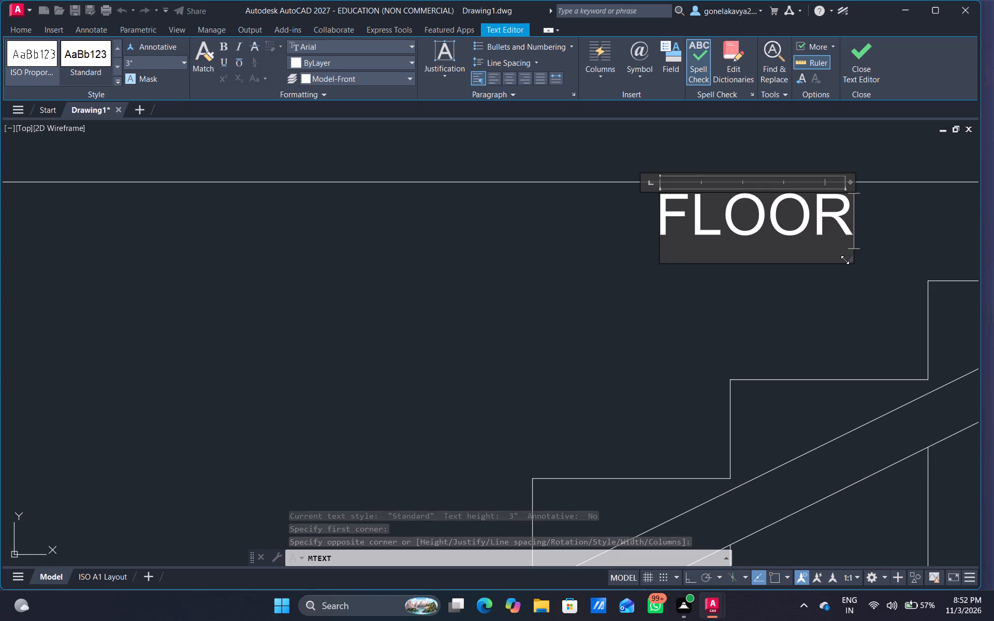
{"action": "left_click", "coordinate": [824, 289]}
{"action": "scroll", "coordinate": [828, 290], "scroll_direction": "down", "scroll_amount": 2}
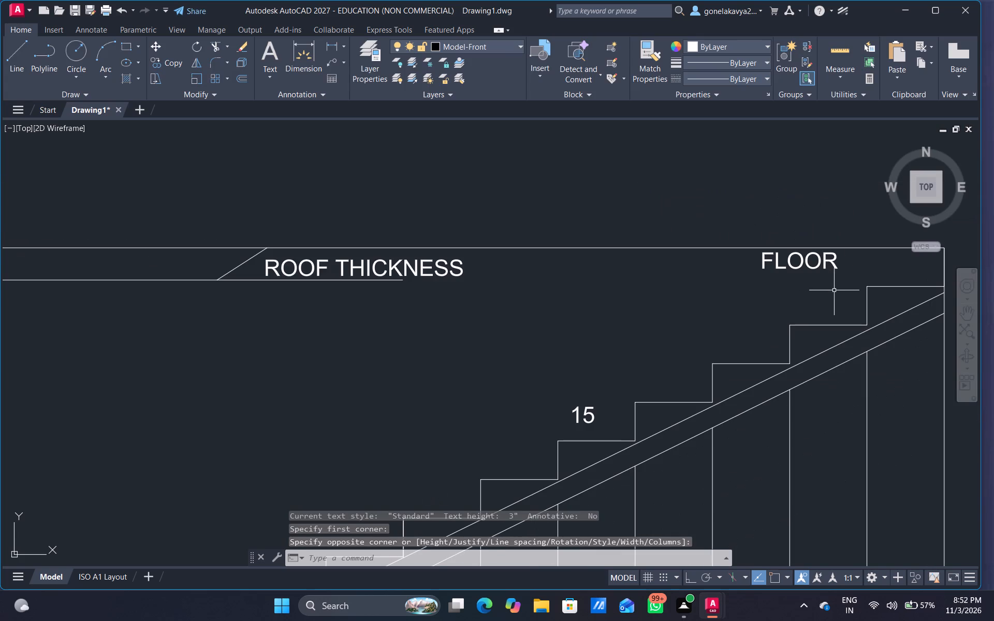
{"action": "middle_click_drag", "start_coordinate": [834, 290], "coordinate": [617, 317]}
{"action": "scroll", "coordinate": [765, 280], "scroll_direction": "up", "scroll_amount": 1}
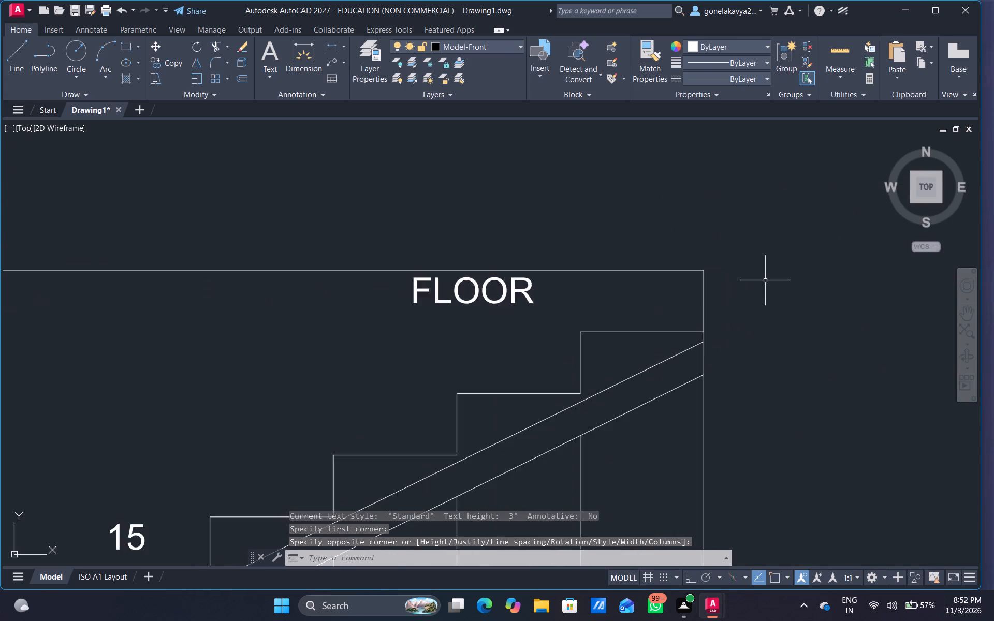
Add the multiline text label 21 above the topmost tread of the upper flight in the section.
{"action": "scroll", "coordinate": [765, 280], "scroll_direction": "up", "scroll_amount": 1}
{"action": "key", "text": "space"}
{"action": "left_click_drag", "start_coordinate": [552, 284], "coordinate": [551, 290]}
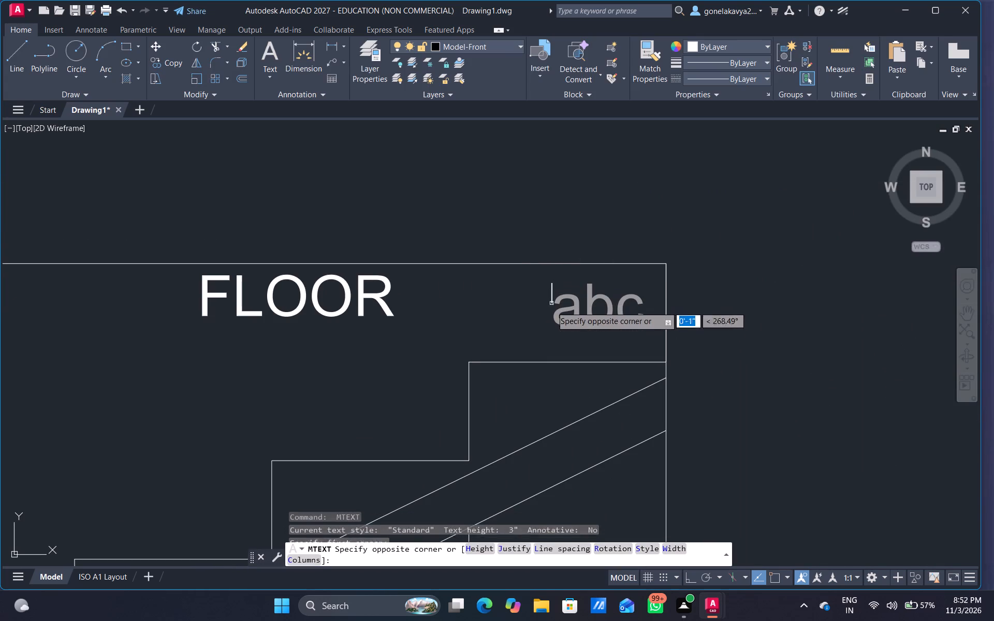
{"action": "left_click", "coordinate": [622, 358]}
{"action": "type", "text": "21"}
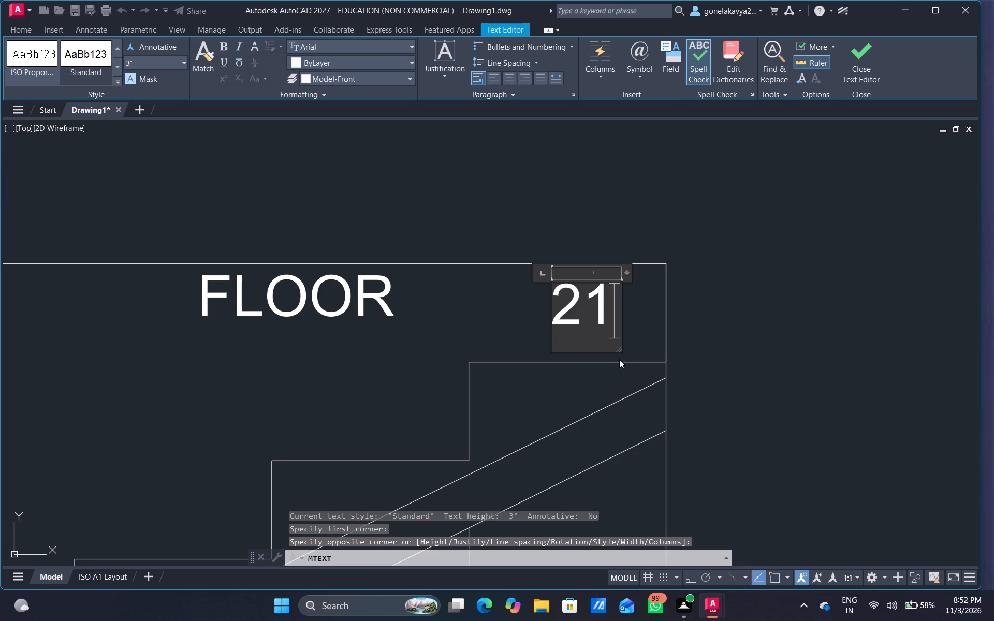
{"action": "left_click", "coordinate": [738, 360]}
Add the multiline text label 5 just above the fifth tread of the section's lower flight.
{"action": "scroll", "coordinate": [736, 365], "scroll_direction": "down", "scroll_amount": 4}
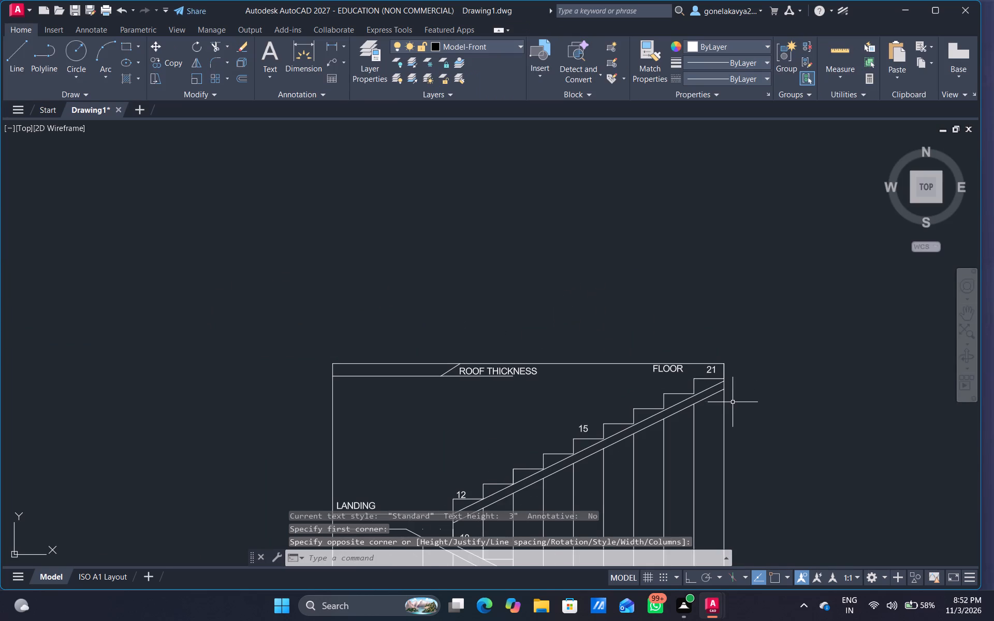
{"action": "middle_click_drag", "start_coordinate": [739, 409], "coordinate": [679, 122]}
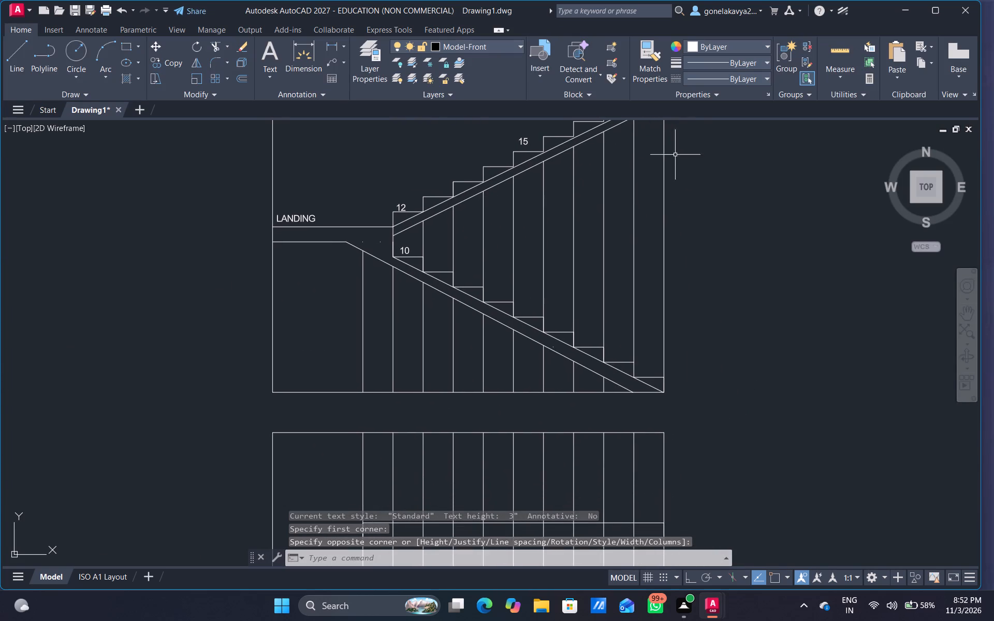
{"action": "scroll", "coordinate": [511, 328], "scroll_direction": "up", "scroll_amount": 2}
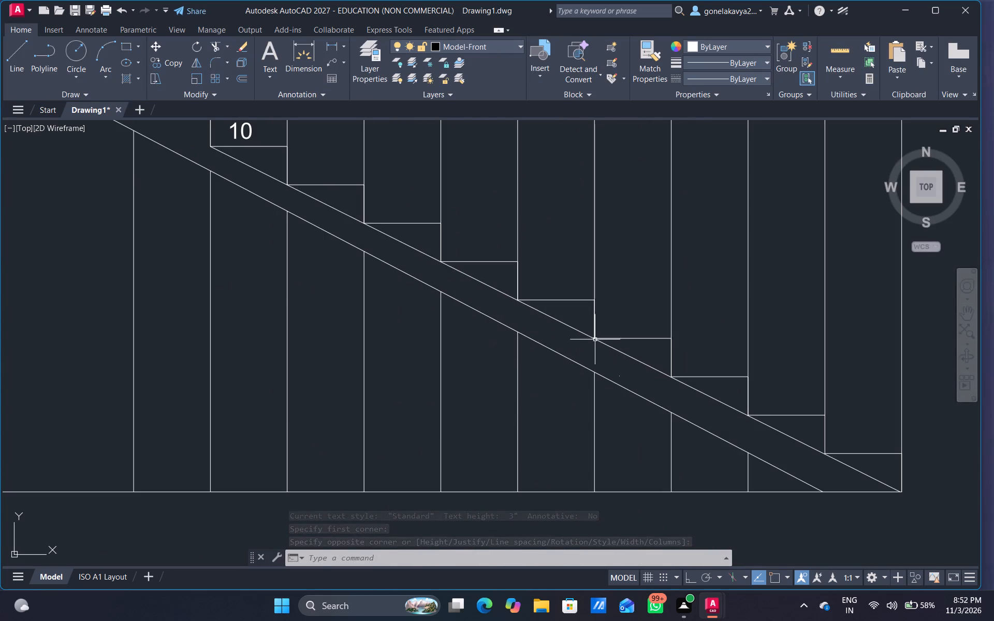
{"action": "key", "text": "space"}
{"action": "left_click_drag", "start_coordinate": [544, 261], "coordinate": [547, 270]}
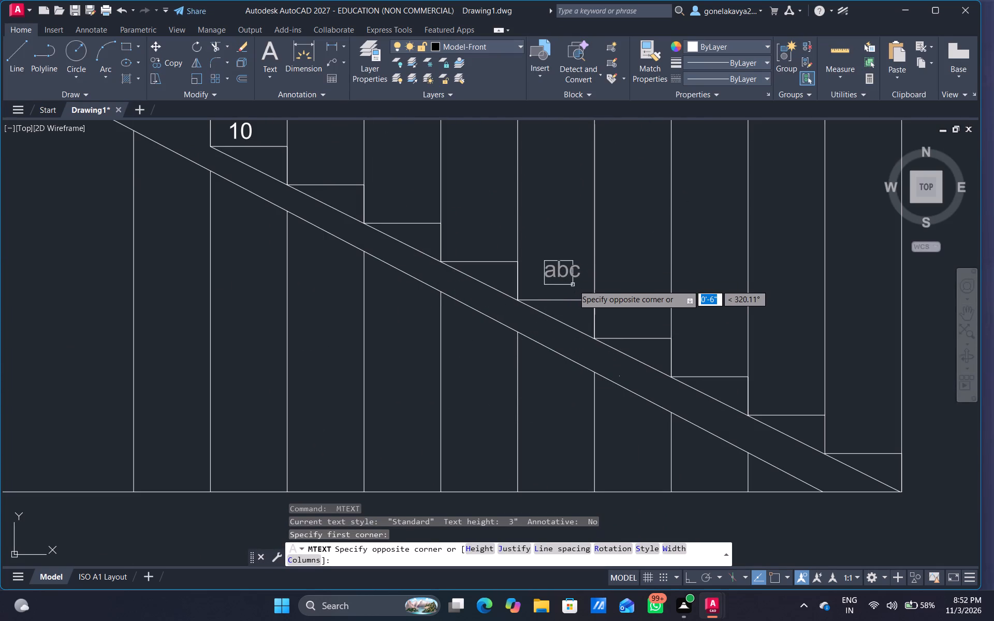
{"action": "left_click", "coordinate": [576, 287]}
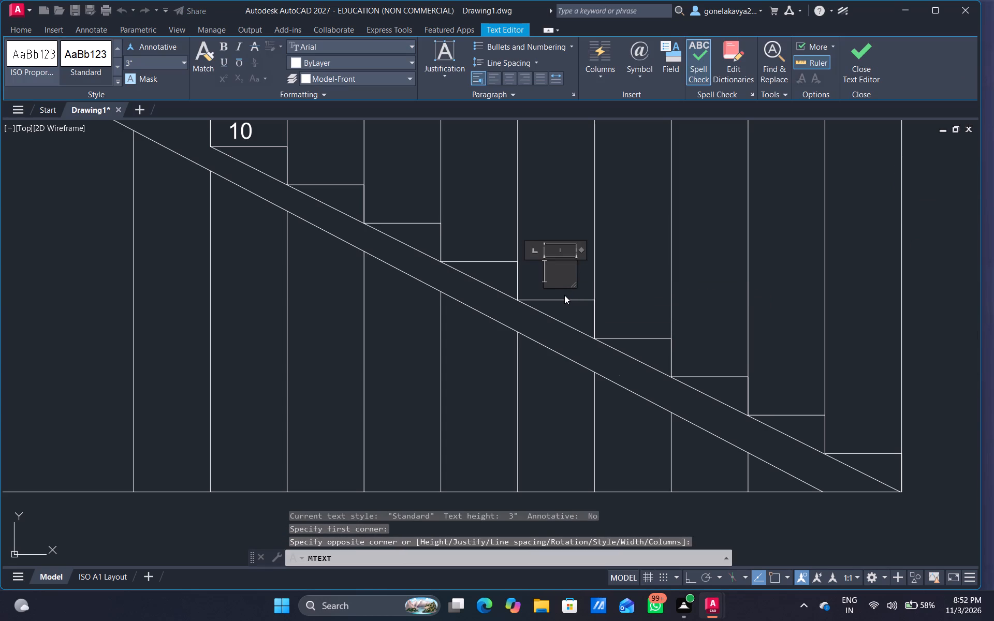
{"action": "key", "text": "5"}
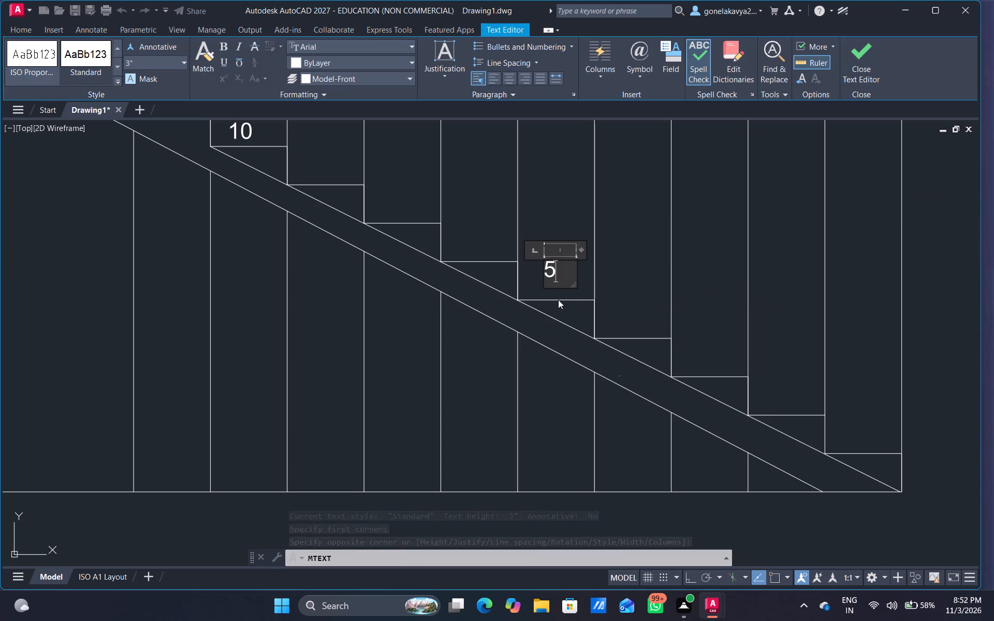
{"action": "left_click", "coordinate": [558, 309]}
Add the multiline text label 1 just above the lowest tread of the section's lower flight.
{"action": "middle_click_drag", "start_coordinate": [703, 286], "coordinate": [637, 262]}
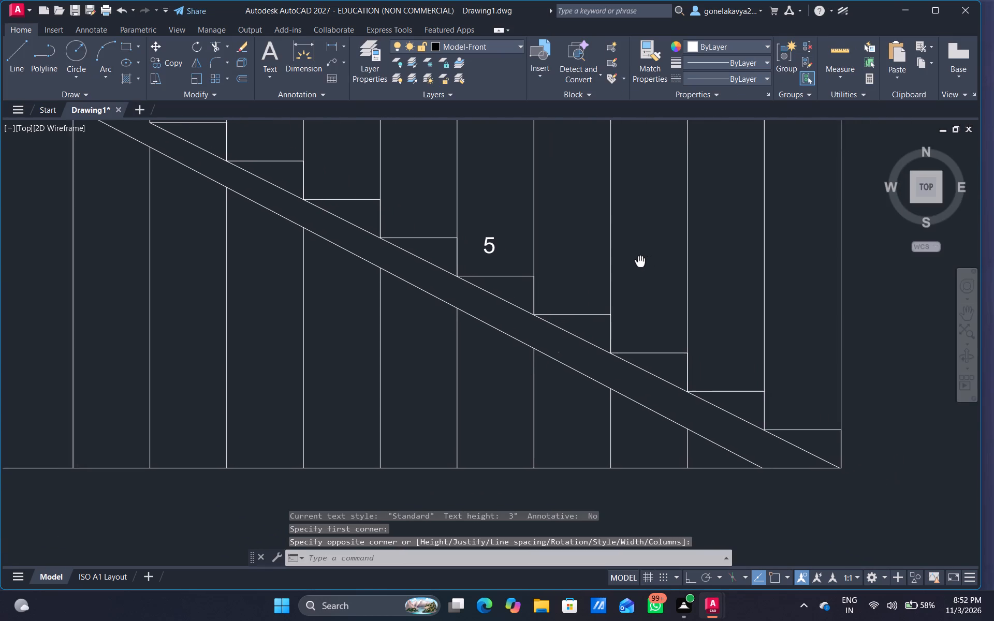
{"action": "middle_click_drag", "start_coordinate": [637, 262], "coordinate": [600, 280]}
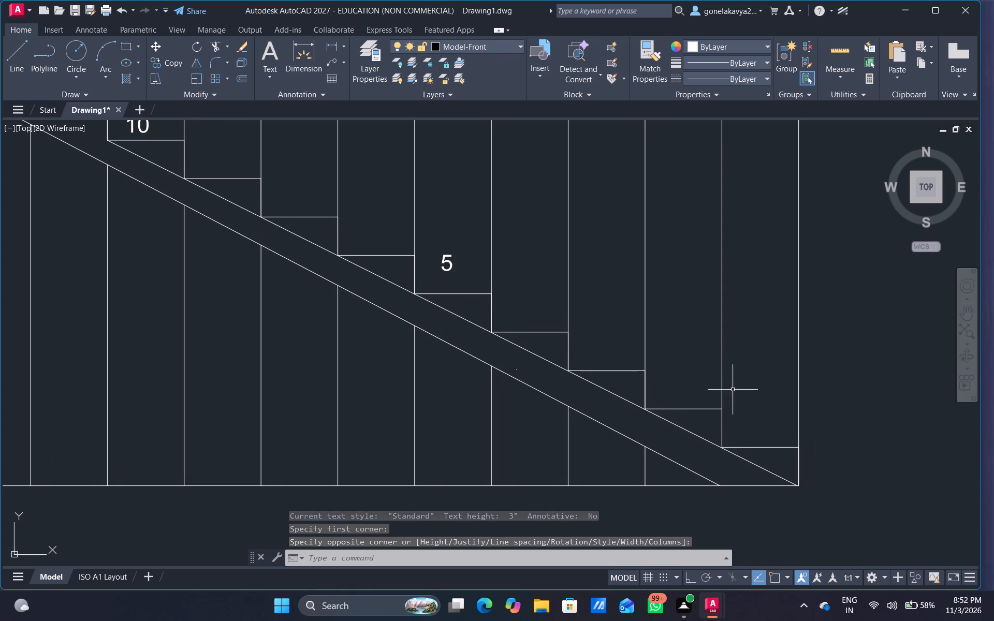
{"action": "middle_click_drag", "start_coordinate": [747, 413], "coordinate": [672, 286]}
{"action": "key", "text": "space"}
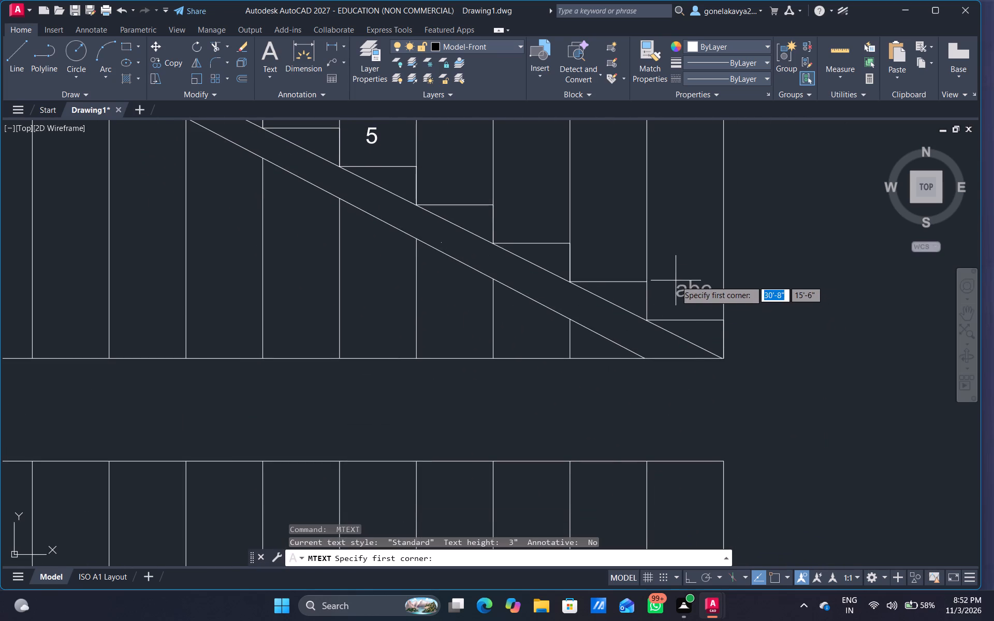
{"action": "left_click_drag", "start_coordinate": [675, 281], "coordinate": [690, 318]}
{"action": "left_click", "coordinate": [704, 313]}
{"action": "key", "text": "1"}
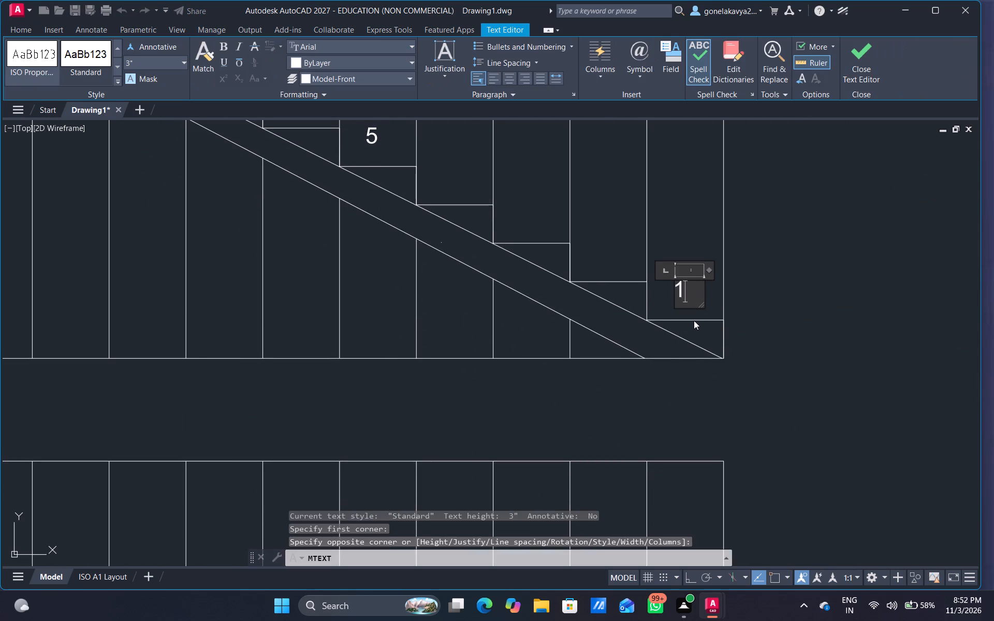
{"action": "left_click", "coordinate": [660, 434]}
Add the multiline text label GROUND just below the section's base line, near the foot of the lower flight.
{"action": "scroll", "coordinate": [674, 425], "scroll_direction": "down", "scroll_amount": 2}
{"action": "middle_click_drag", "start_coordinate": [681, 422], "coordinate": [710, 310]}
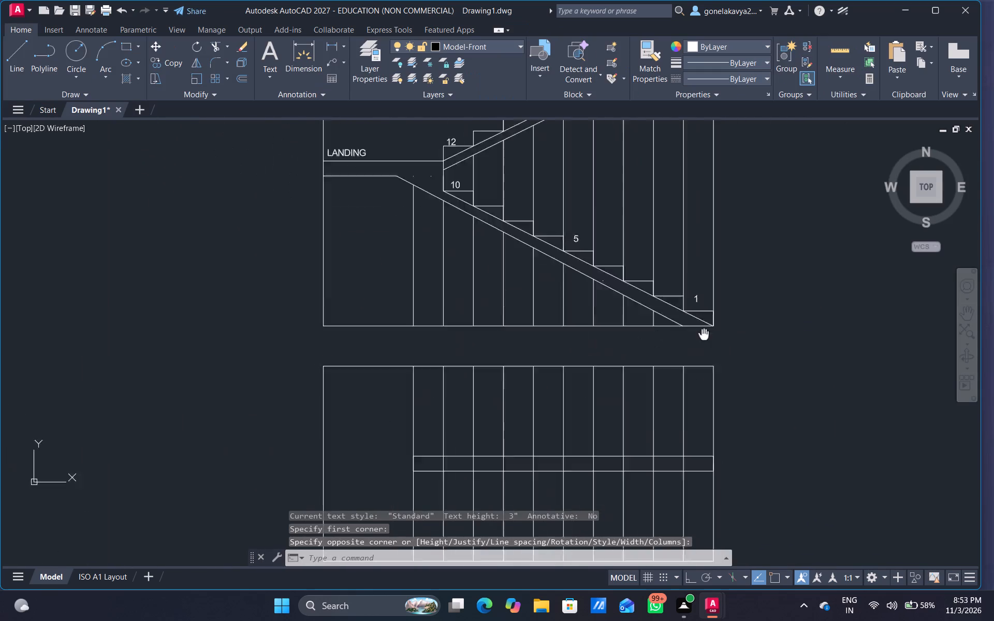
{"action": "middle_click_drag", "start_coordinate": [710, 310], "coordinate": [697, 256]}
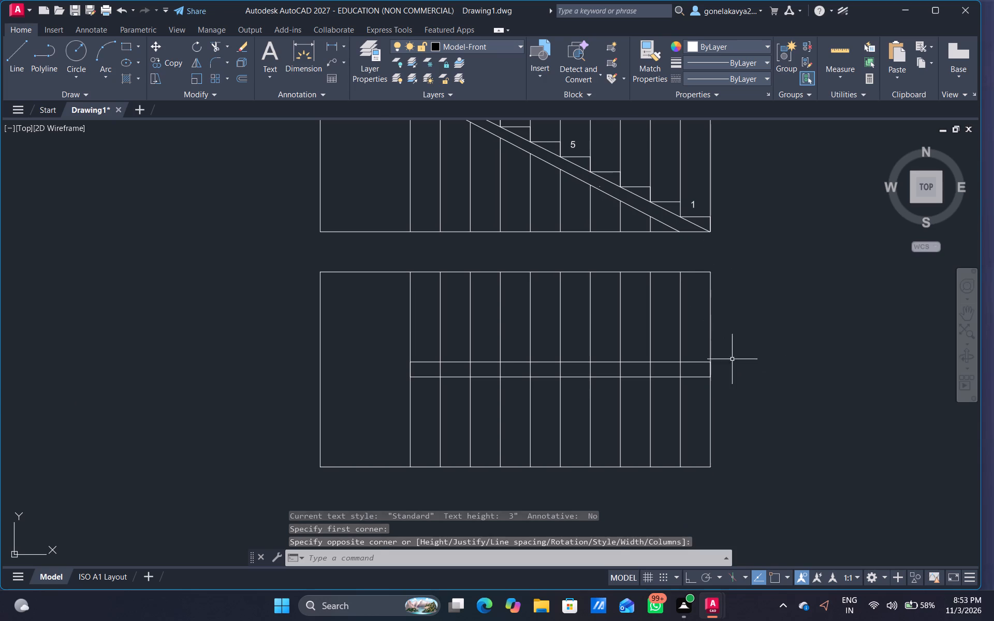
{"action": "scroll", "coordinate": [700, 305], "scroll_direction": "up", "scroll_amount": 1}
{"action": "scroll", "coordinate": [666, 216], "scroll_direction": "up", "scroll_amount": 1}
{"action": "middle_click_drag", "start_coordinate": [666, 216], "coordinate": [596, 277]}
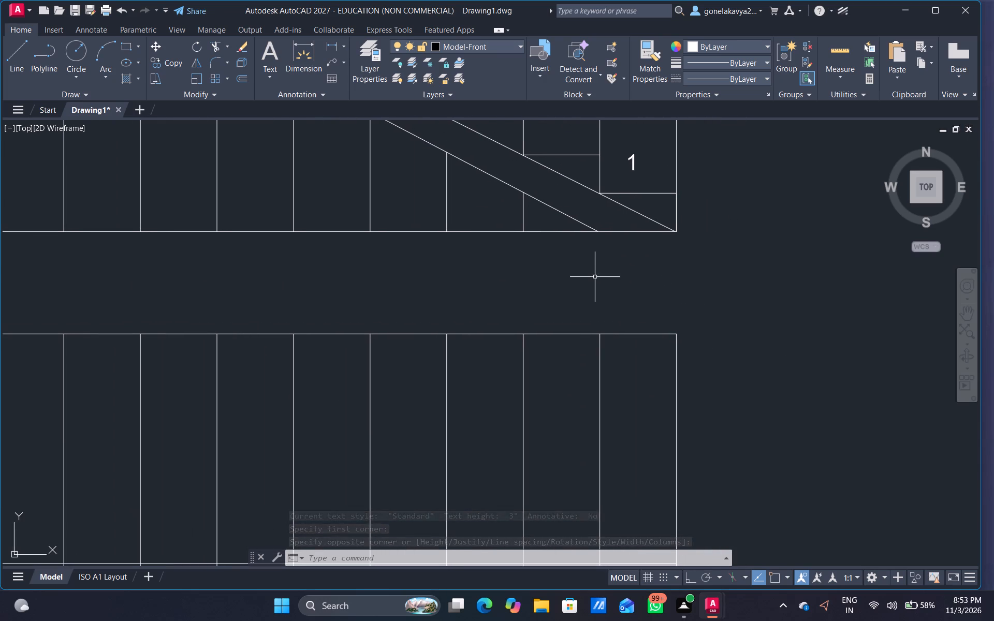
{"action": "scroll", "coordinate": [592, 271], "scroll_direction": "up", "scroll_amount": 1}
{"action": "key", "text": "space"}
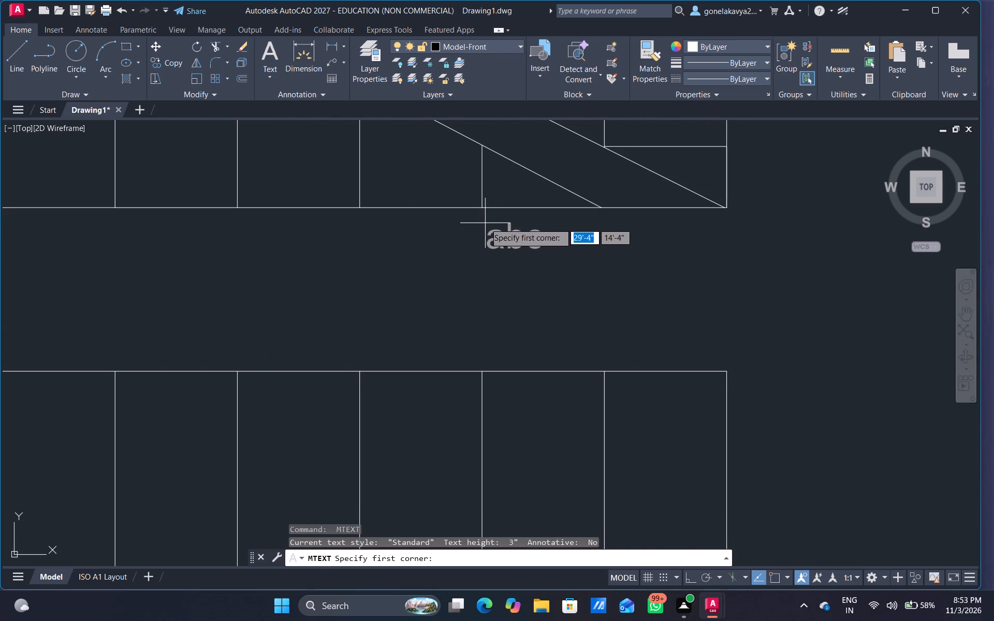
{"action": "left_click", "coordinate": [485, 223]}
{"action": "left_click", "coordinate": [765, 268]}
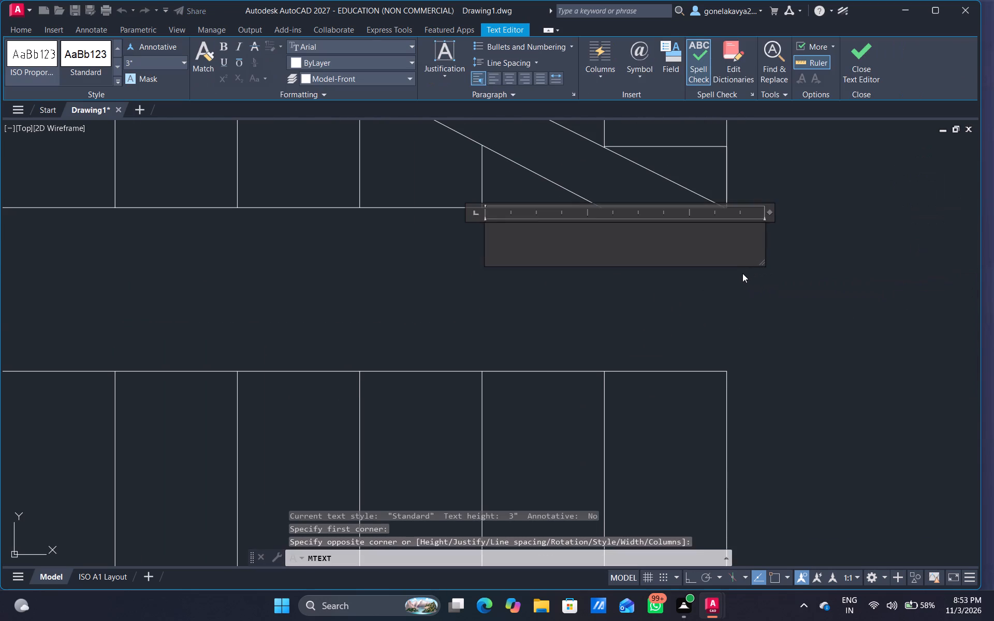
{"action": "key", "text": "g"}
{"action": "key", "text": "r"}
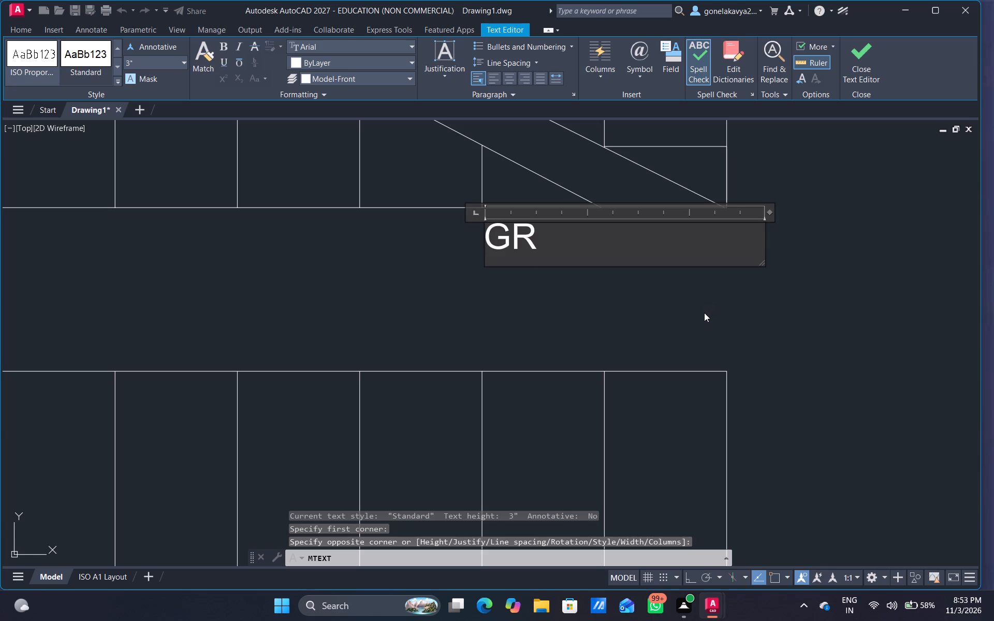
{"action": "type", "text": "OU"}
{"action": "key", "text": "n"}
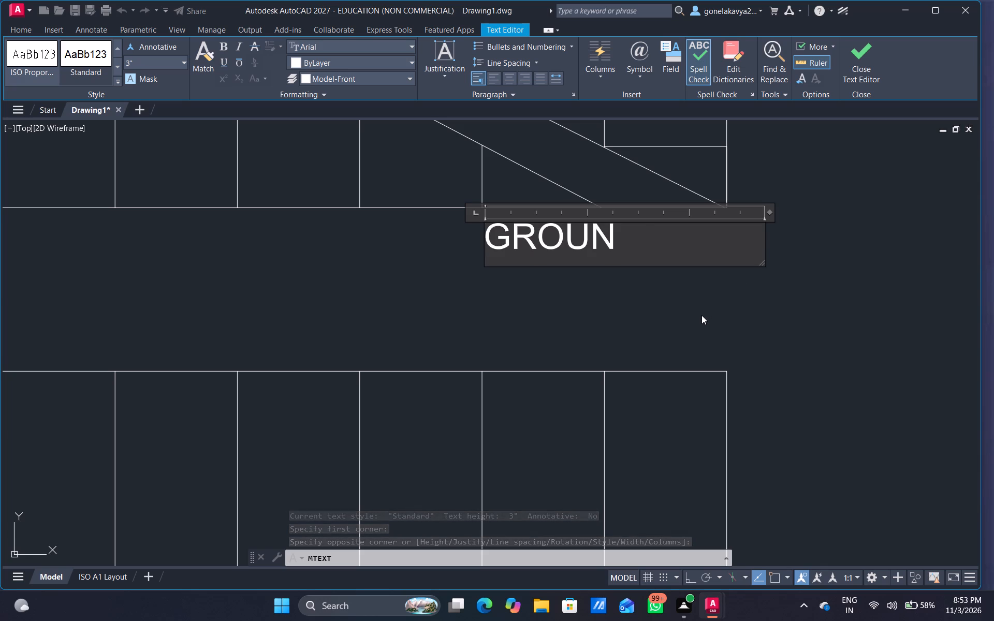
{"action": "key", "text": "d"}
{"action": "left_click", "coordinate": [673, 346]}
Add the multiline text label 21 in the plan's end tread farthest from the landing, above the central strip.
{"action": "scroll", "coordinate": [672, 352], "scroll_direction": "down", "scroll_amount": 3}
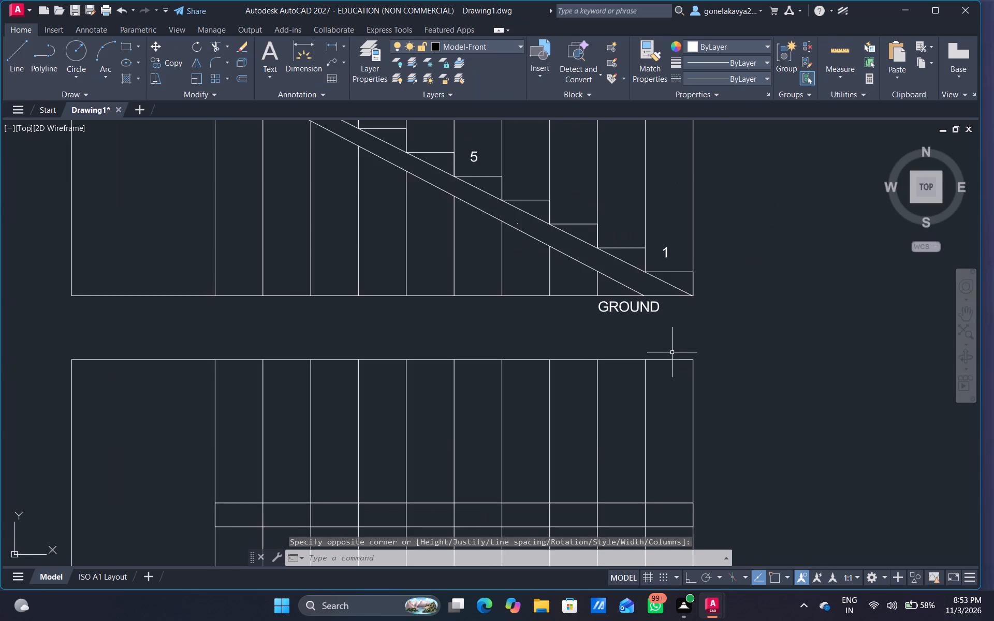
{"action": "scroll", "coordinate": [672, 352], "scroll_direction": "down", "scroll_amount": 1}
{"action": "scroll", "coordinate": [627, 382], "scroll_direction": "down", "scroll_amount": 1}
{"action": "middle_click_drag", "start_coordinate": [627, 382], "coordinate": [641, 255]}
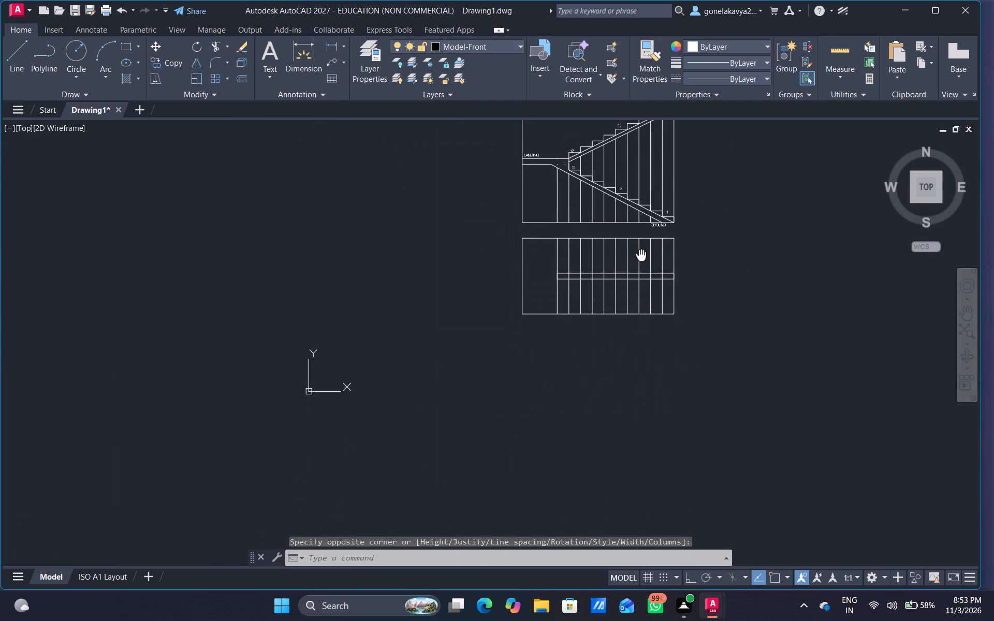
{"action": "middle_click_drag", "start_coordinate": [641, 255], "coordinate": [641, 256]}
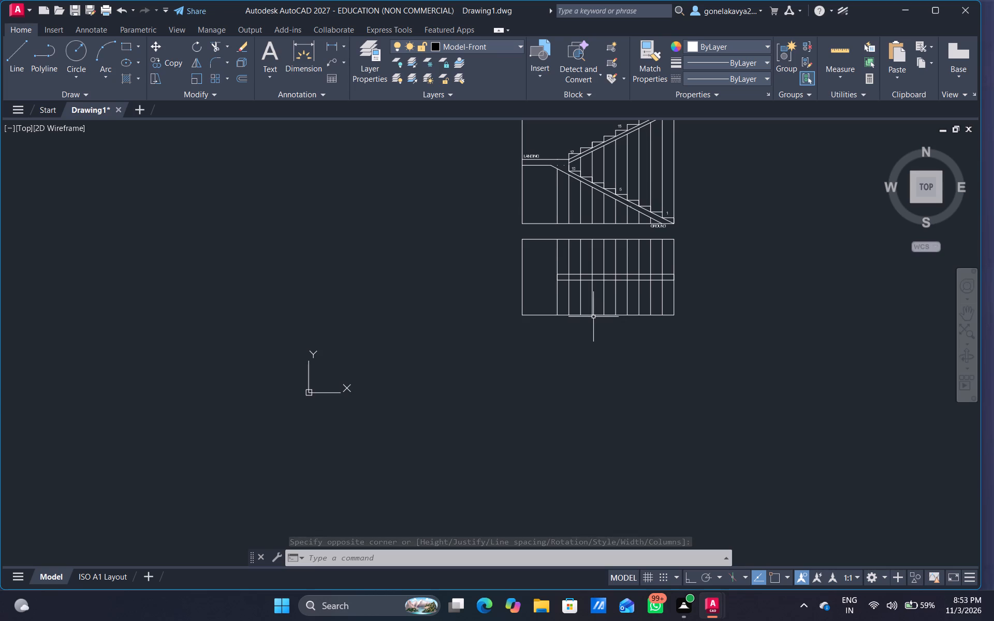
{"action": "scroll", "coordinate": [674, 321], "scroll_direction": "up", "scroll_amount": 2}
{"action": "middle_click_drag", "start_coordinate": [677, 258], "coordinate": [677, 285]}
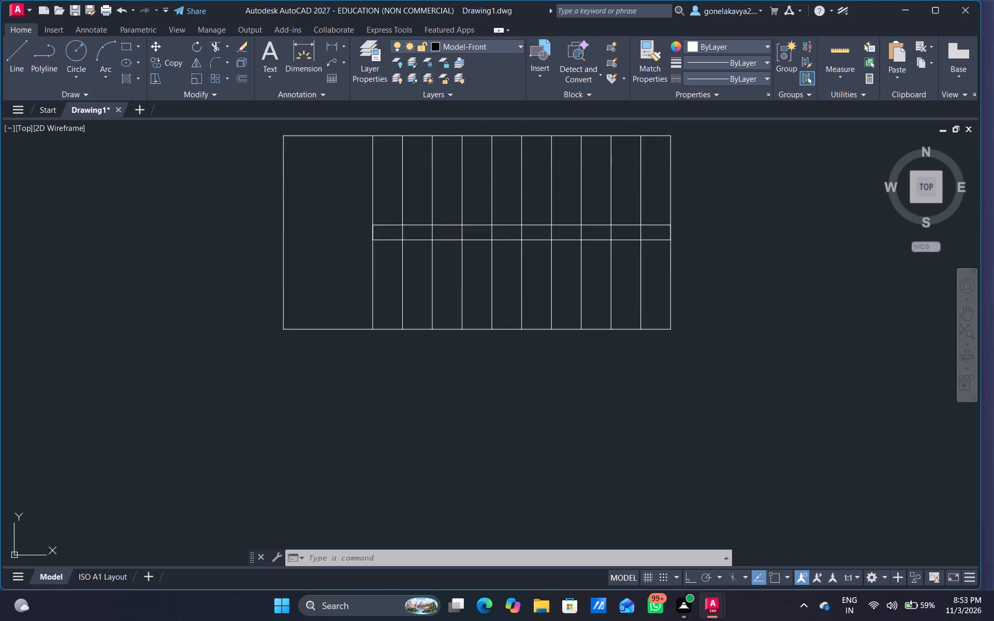
{"action": "middle_click_drag", "start_coordinate": [677, 285], "coordinate": [664, 363]}
{"action": "scroll", "coordinate": [648, 318], "scroll_direction": "up", "scroll_amount": 2}
{"action": "key", "text": "space"}
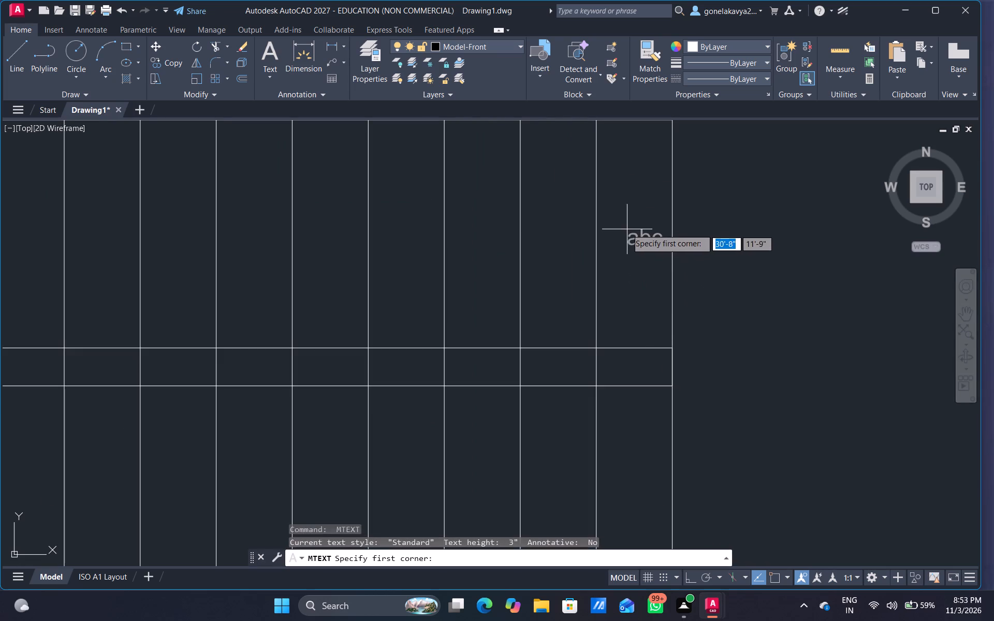
{"action": "left_click", "coordinate": [624, 227]}
{"action": "left_click", "coordinate": [646, 268]}
{"action": "type", "text": "21"}
{"action": "left_click", "coordinate": [755, 302]}
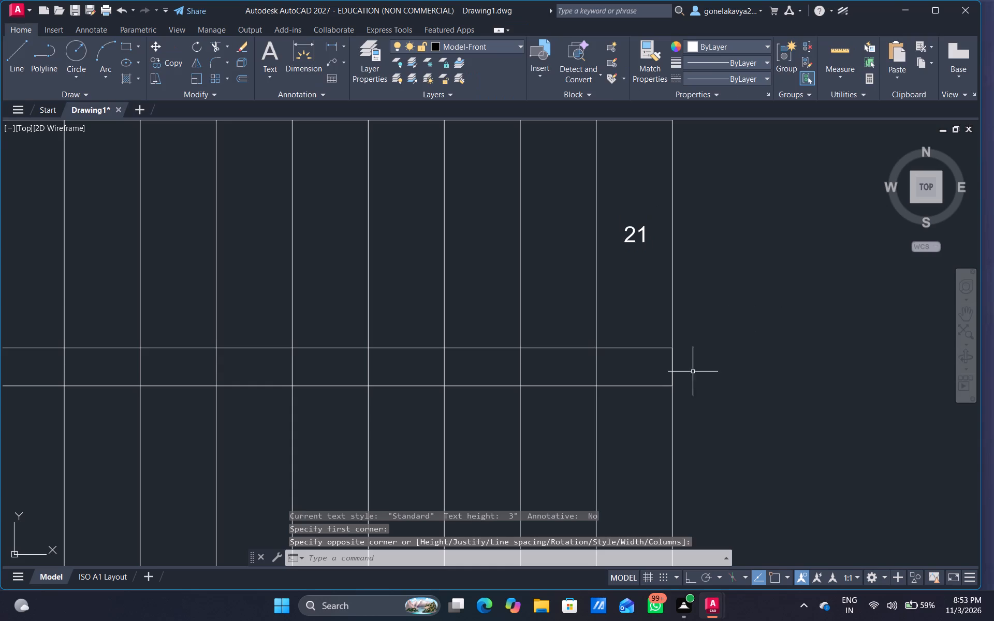
Add the multiline text label 1 in the plan's end tread farthest from the landing, below the central strip.
{"action": "middle_click_drag", "start_coordinate": [674, 437], "coordinate": [657, 286]}
{"action": "key", "text": "space"}
{"action": "left_click_drag", "start_coordinate": [602, 322], "coordinate": [606, 330]}
{"action": "left_click", "coordinate": [632, 345]}
{"action": "key", "text": "1"}
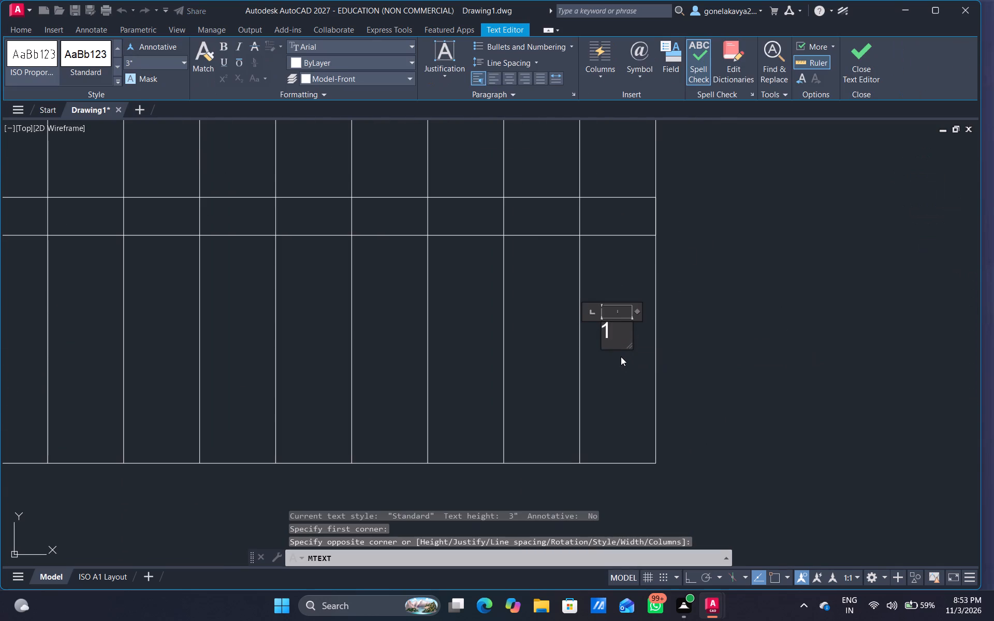
{"action": "left_click", "coordinate": [755, 330]}
Add the multiline text label 12 in the plan tread beside the landing, above the central strip.
{"action": "scroll", "coordinate": [551, 337], "scroll_direction": "down", "scroll_amount": 2}
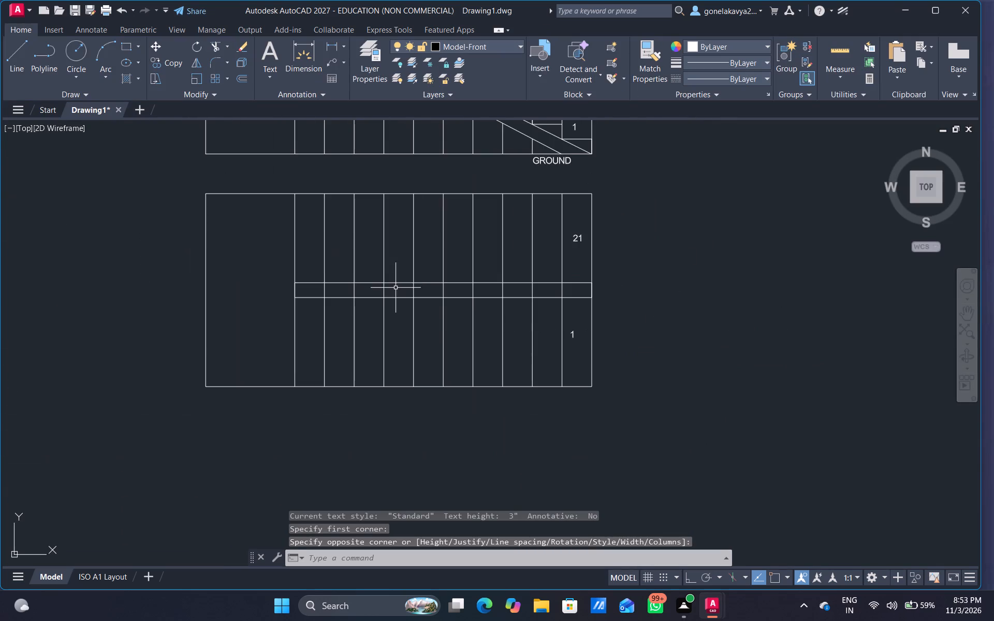
{"action": "middle_click_drag", "start_coordinate": [394, 288], "coordinate": [616, 339]}
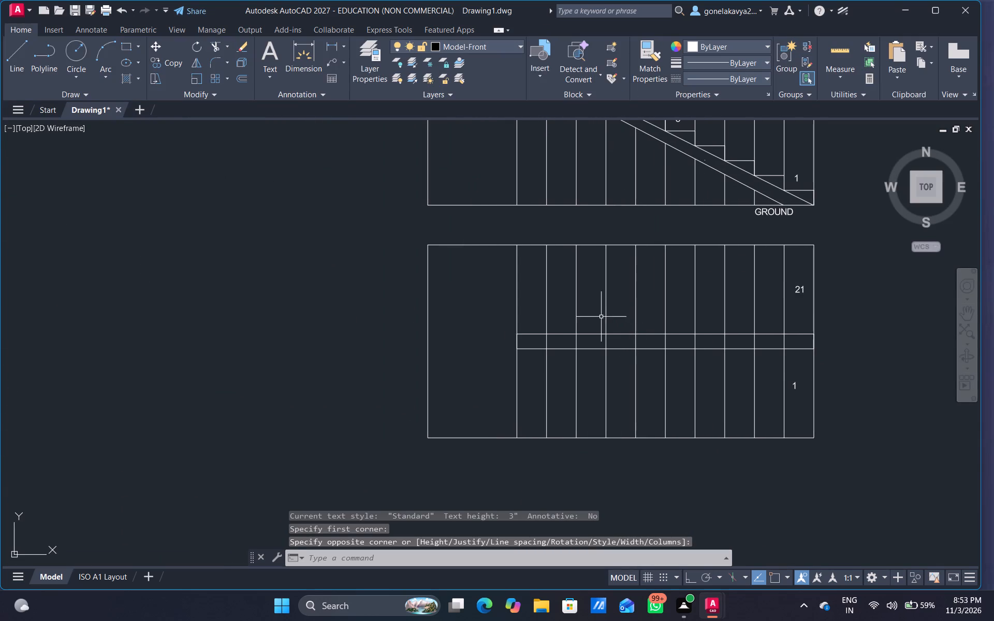
{"action": "scroll", "coordinate": [527, 296], "scroll_direction": "up", "scroll_amount": 2}
{"action": "key", "text": "space"}
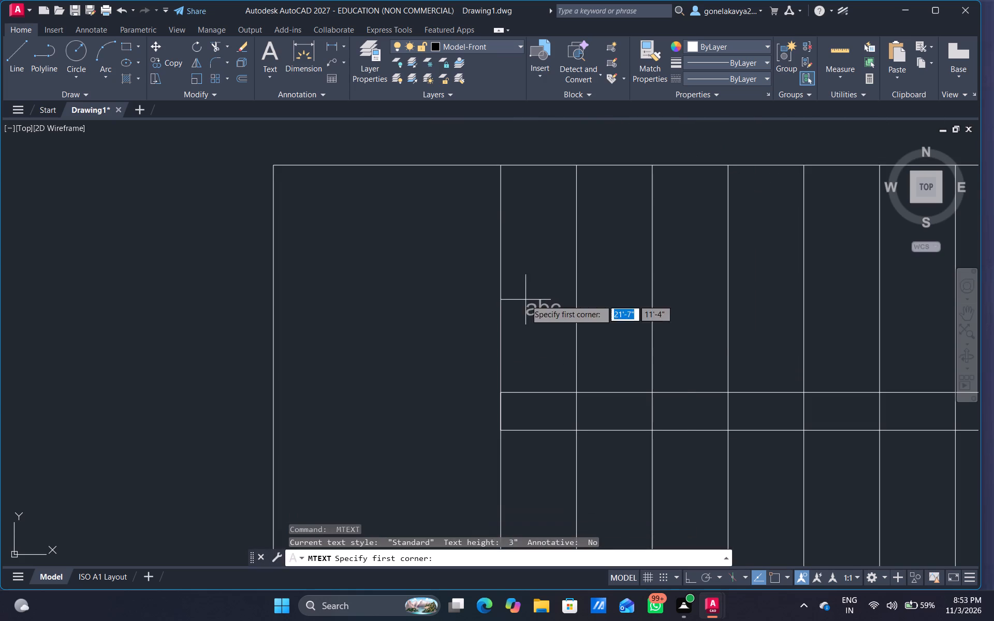
{"action": "left_click_drag", "start_coordinate": [533, 320], "coordinate": [536, 329]}
{"action": "left_click", "coordinate": [552, 346]}
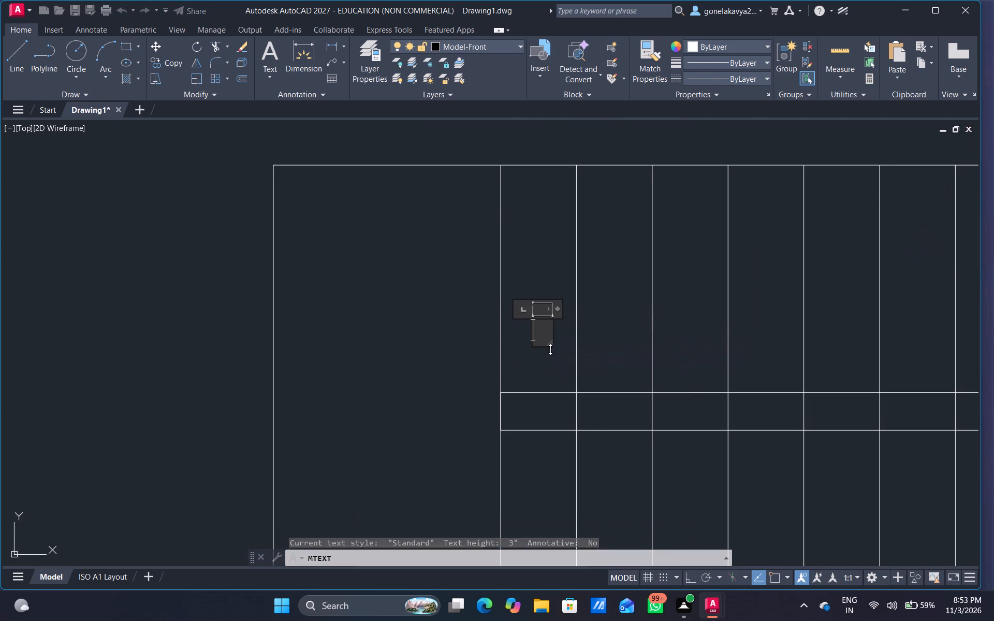
{"action": "key", "text": "1"}
{"action": "key", "text": "2"}
{"action": "left_click", "coordinate": [432, 382]}
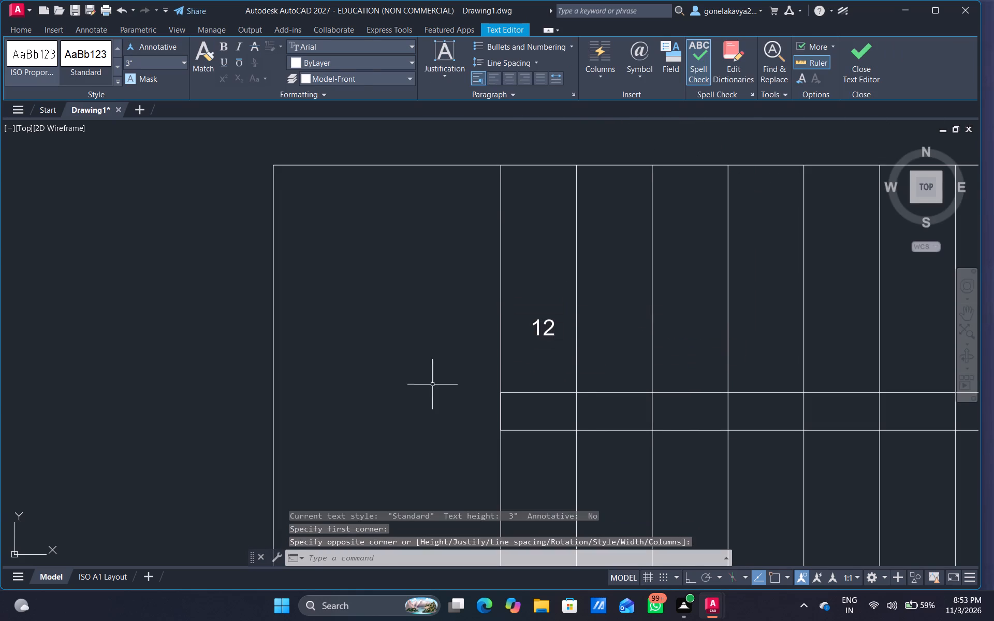
Add the multiline text label 10 in the plan tread beside the landing, below the central strip.
{"action": "middle_click_drag", "start_coordinate": [589, 403], "coordinate": [512, 150]}
{"action": "key", "text": "space"}
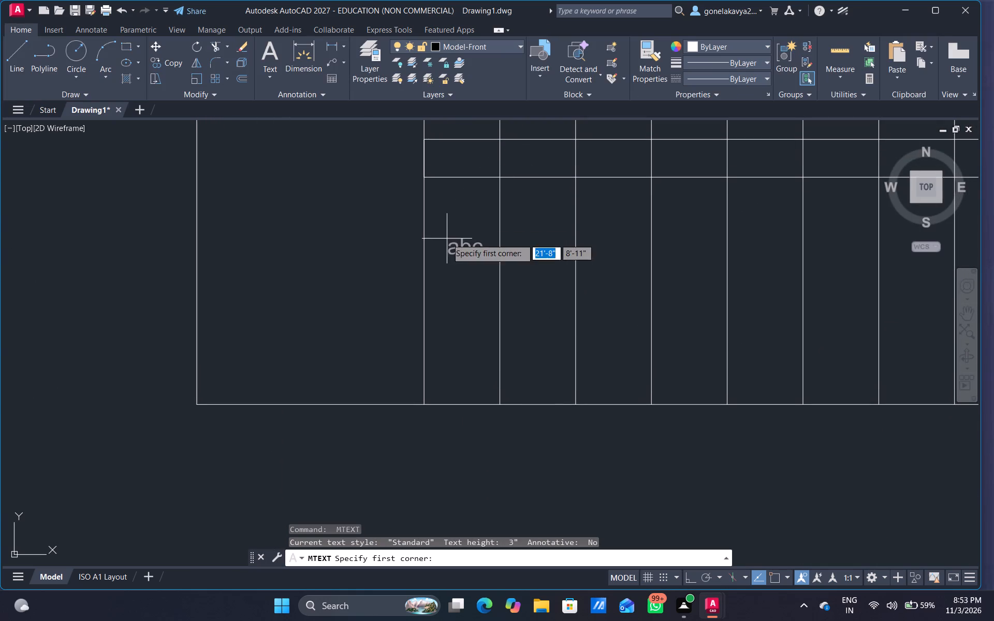
{"action": "left_click_drag", "start_coordinate": [432, 291], "coordinate": [439, 302]}
{"action": "left_click", "coordinate": [461, 316]}
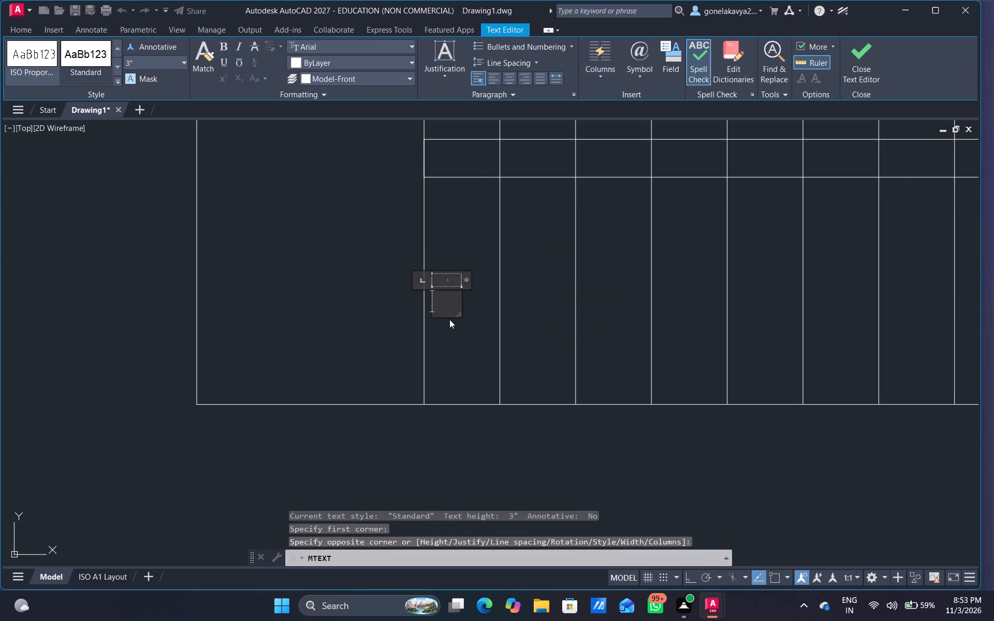
{"action": "key", "text": "1"}
{"action": "key", "text": "0"}
{"action": "left_click", "coordinate": [330, 296]}
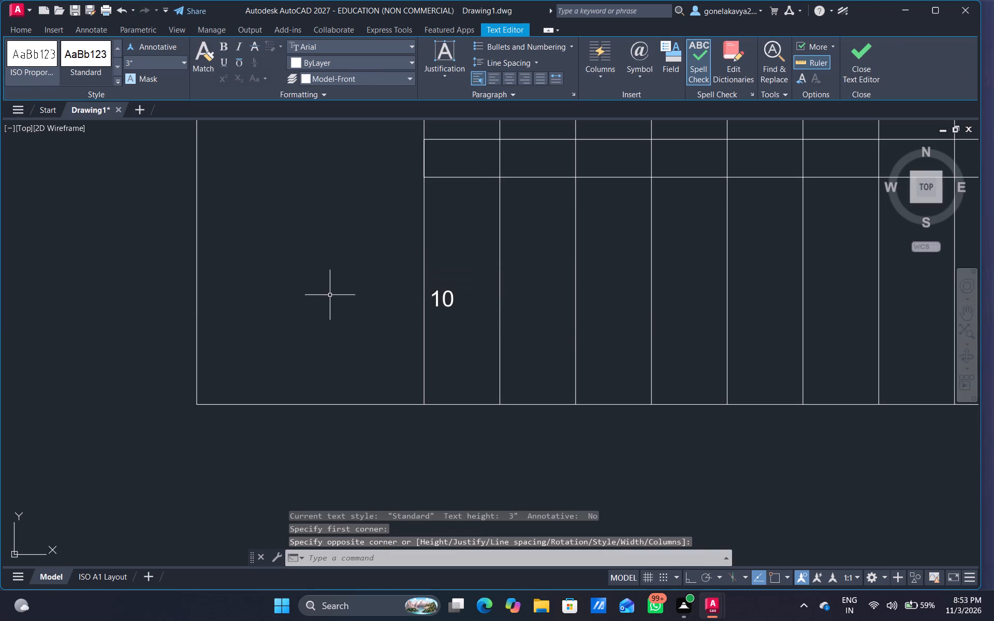
Add the multiline text label LANDING in the upper corner of the plan's landing area.
{"action": "middle_click_drag", "start_coordinate": [349, 276], "coordinate": [469, 506]}
{"action": "scroll", "coordinate": [422, 458], "scroll_direction": "down", "scroll_amount": 1}
{"action": "scroll", "coordinate": [493, 249], "scroll_direction": "up", "scroll_amount": 1}
{"action": "key", "text": "space"}
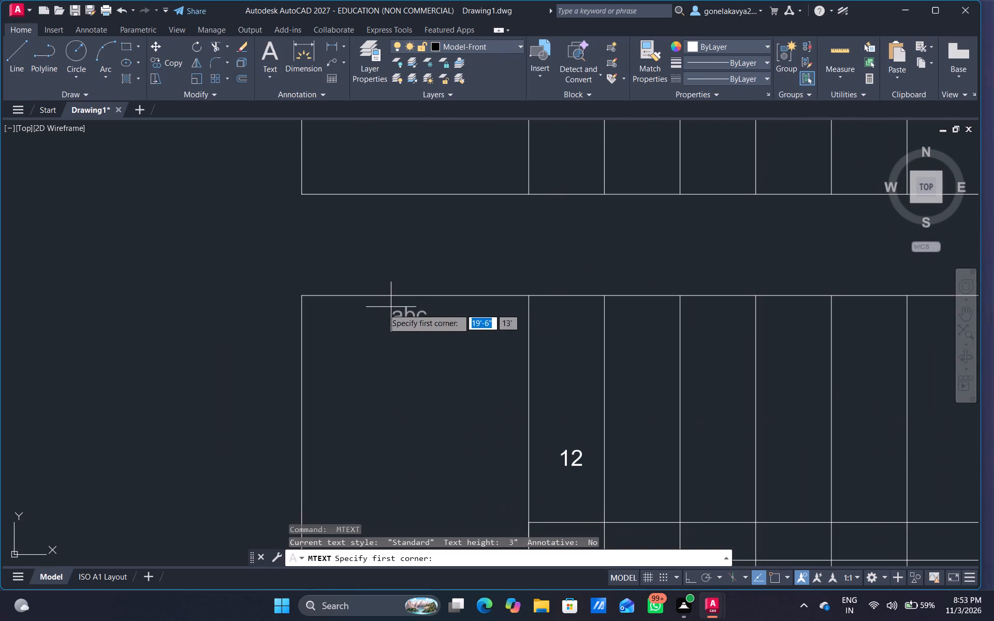
{"action": "left_click", "coordinate": [314, 313]}
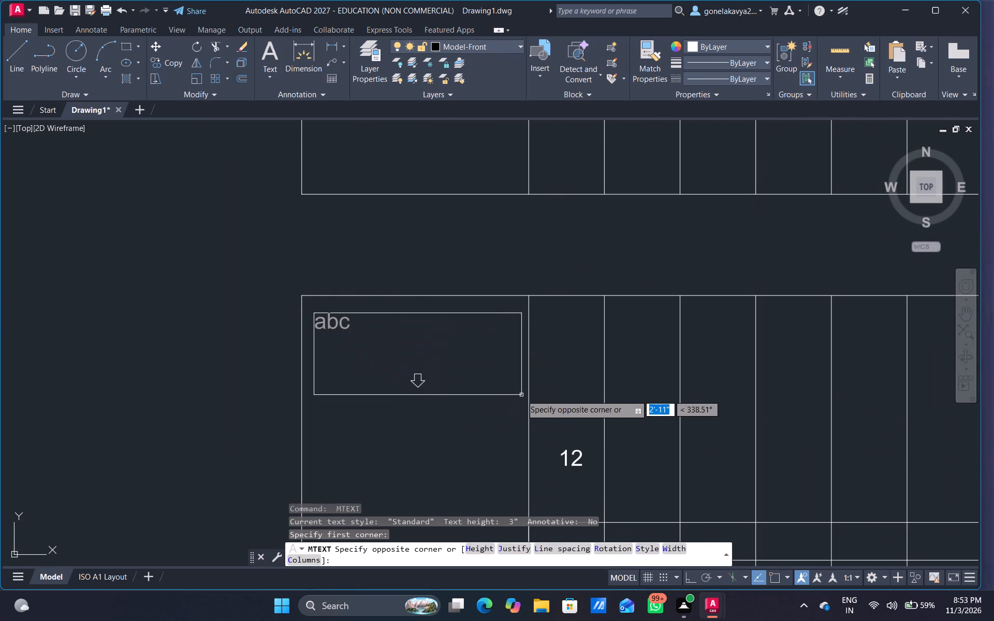
{"action": "left_click", "coordinate": [521, 395]}
{"action": "key", "text": "l"}
{"action": "type", "text": "ANDIN"}
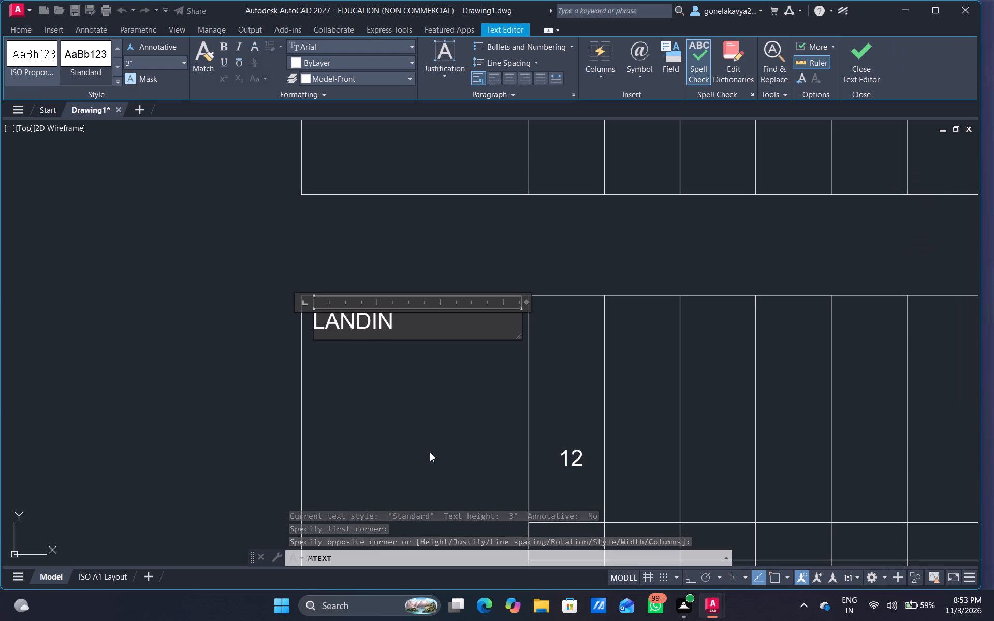
{"action": "key", "text": "g"}
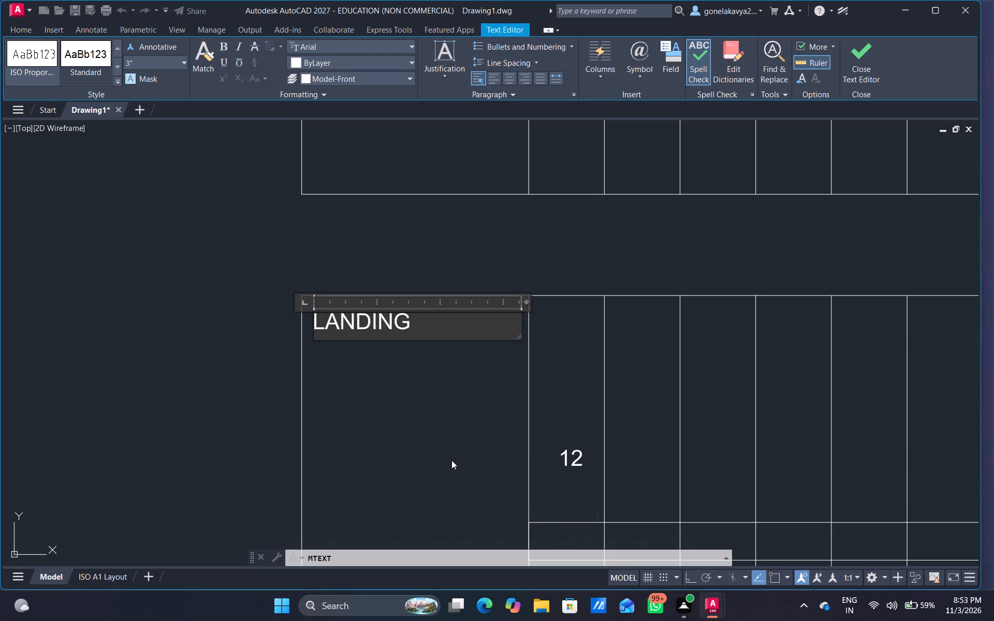
{"action": "left_click", "coordinate": [454, 453]}
Dimension the section's overall width along its top edge, placing the dimension line just above the roof.
{"action": "scroll", "coordinate": [466, 439], "scroll_direction": "down", "scroll_amount": 2}
{"action": "middle_click_drag", "start_coordinate": [648, 376], "coordinate": [616, 351]}
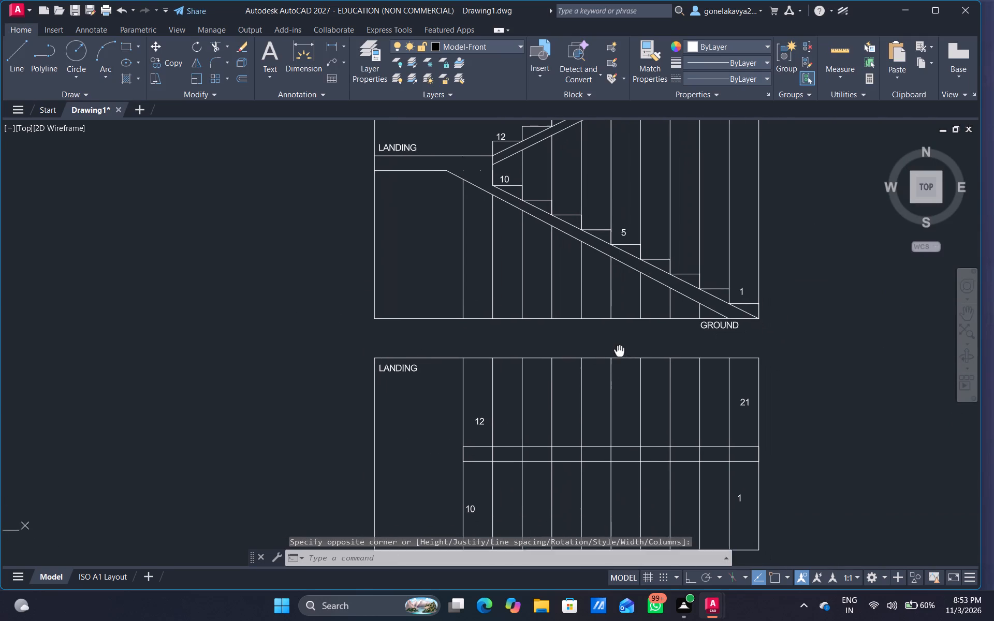
{"action": "middle_click_drag", "start_coordinate": [616, 351], "coordinate": [596, 351]}
{"action": "scroll", "coordinate": [596, 351], "scroll_direction": "down", "scroll_amount": 2}
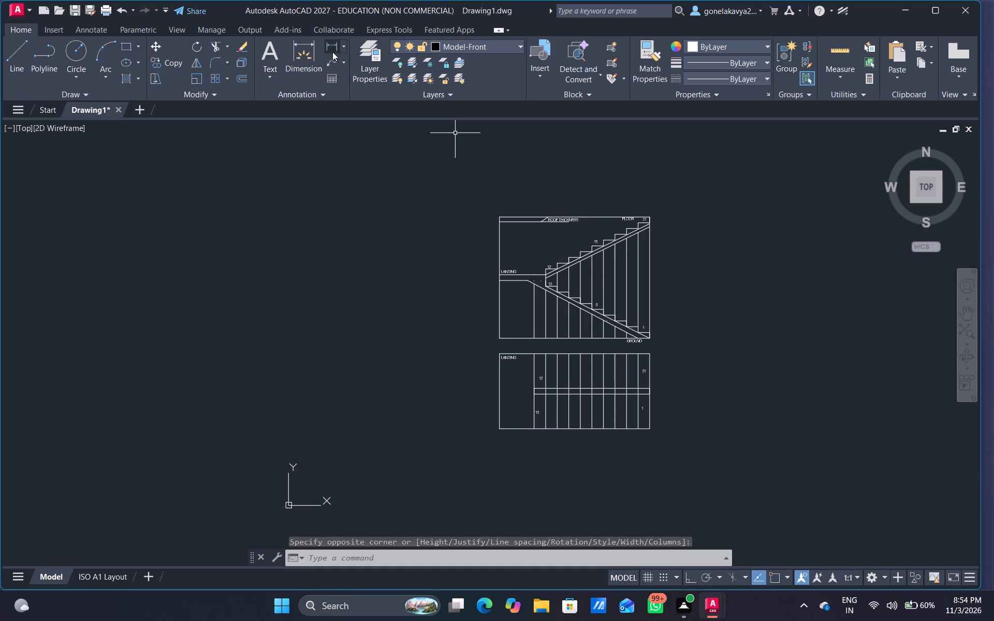
{"action": "left_click", "coordinate": [316, 37]}
{"action": "left_click", "coordinate": [298, 56]}
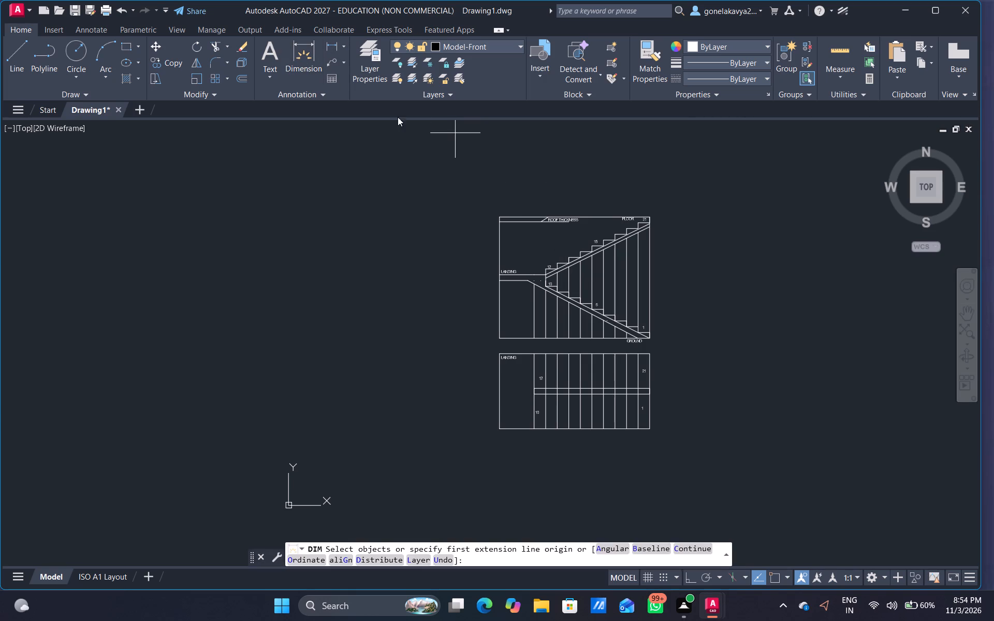
{"action": "scroll", "coordinate": [542, 235], "scroll_direction": "up", "scroll_amount": 3}
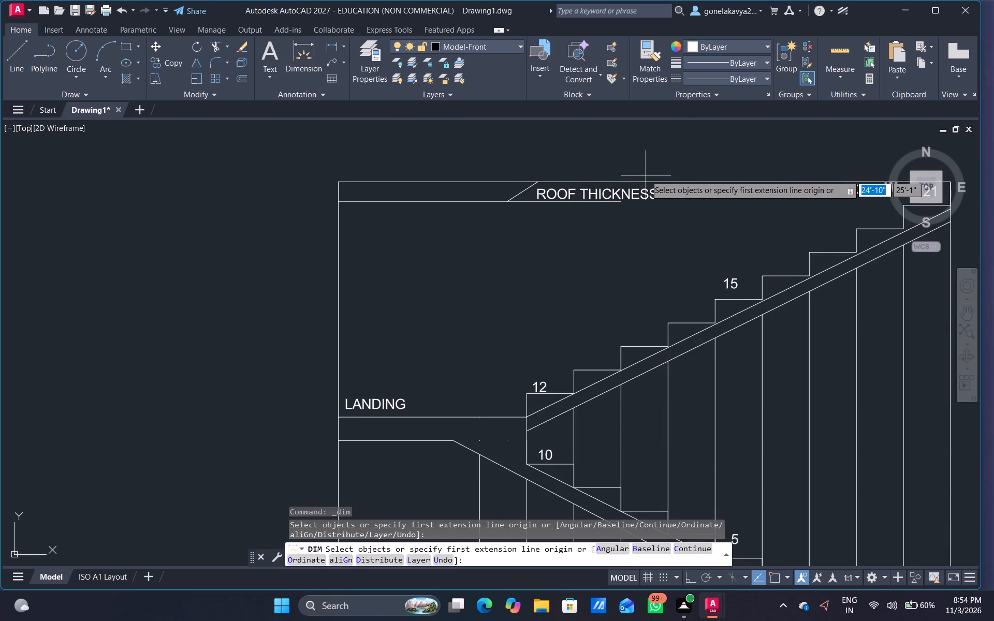
{"action": "left_click", "coordinate": [649, 183]}
{"action": "left_click", "coordinate": [651, 161]}
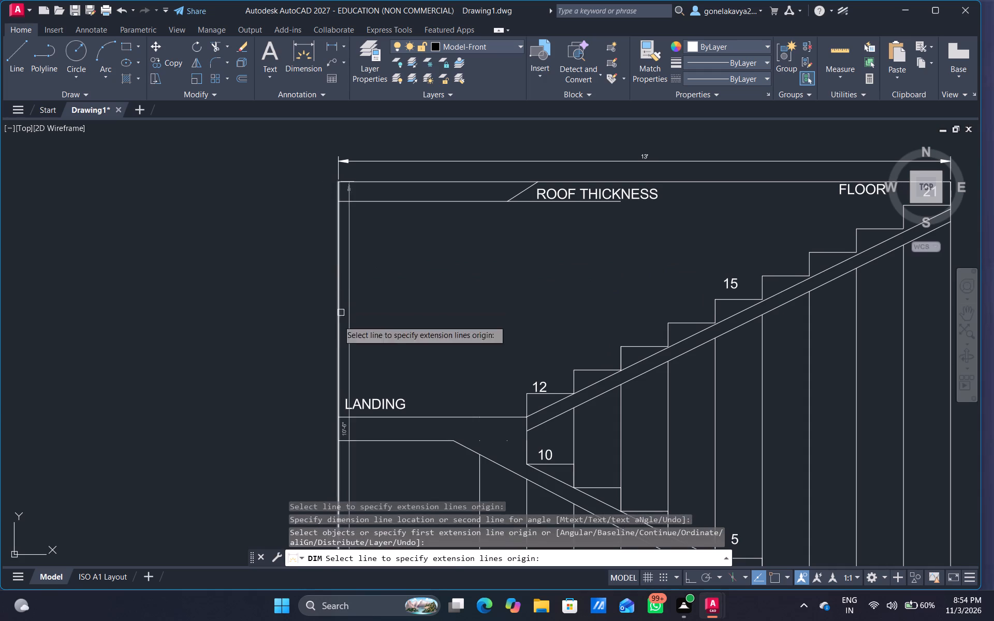
Dimension the section's landing line, placing the dimension line well above the LANDING label.
{"action": "left_click", "coordinate": [359, 415]}
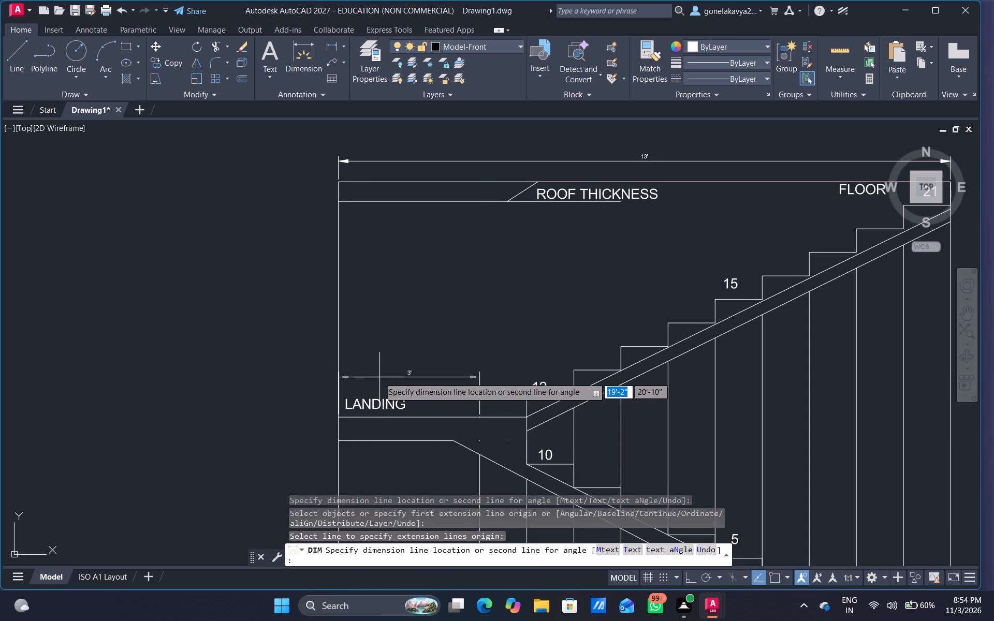
{"action": "left_click", "coordinate": [408, 287]}
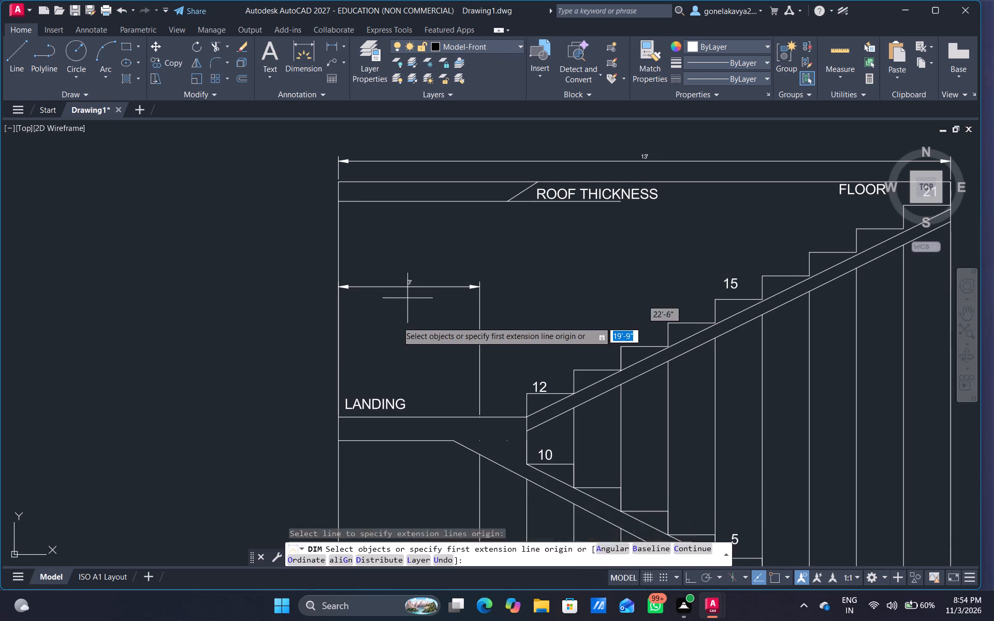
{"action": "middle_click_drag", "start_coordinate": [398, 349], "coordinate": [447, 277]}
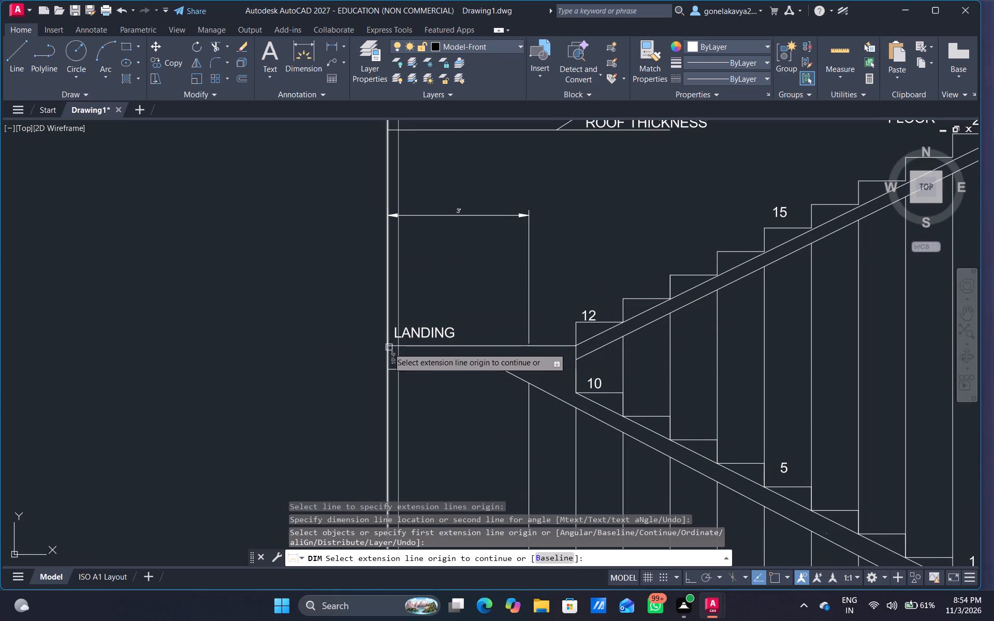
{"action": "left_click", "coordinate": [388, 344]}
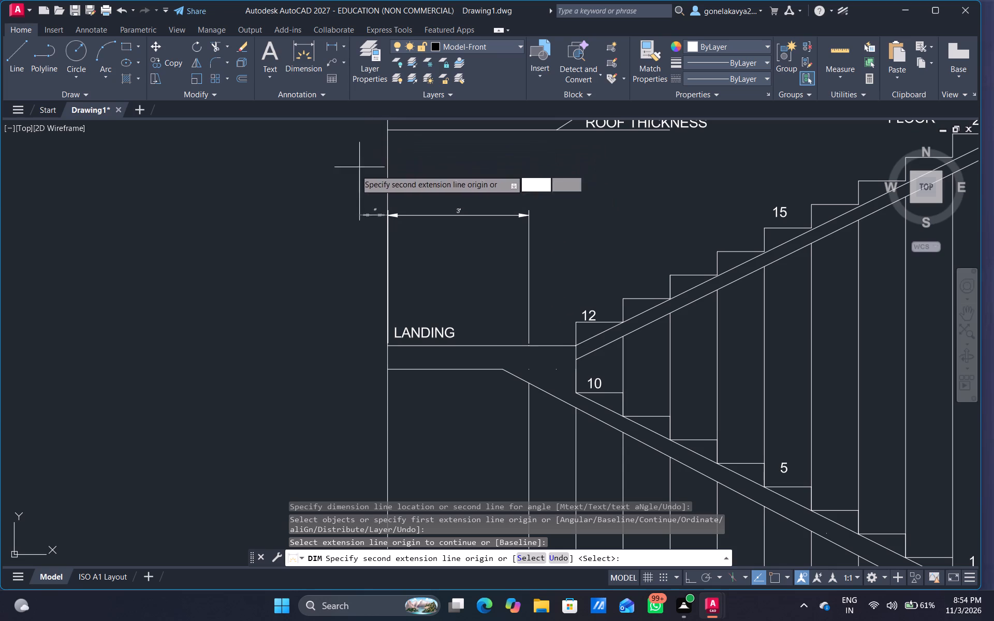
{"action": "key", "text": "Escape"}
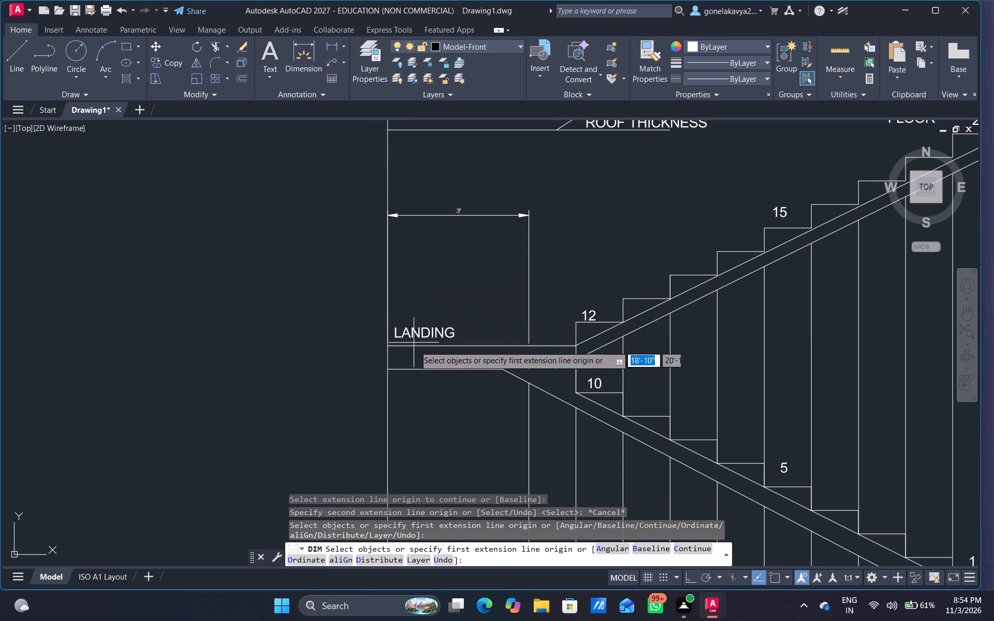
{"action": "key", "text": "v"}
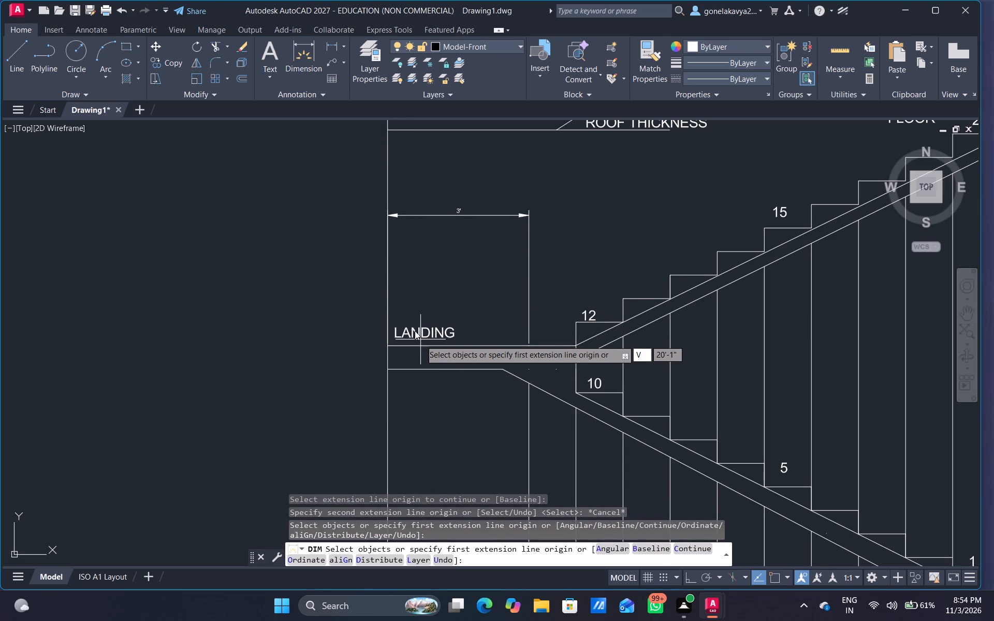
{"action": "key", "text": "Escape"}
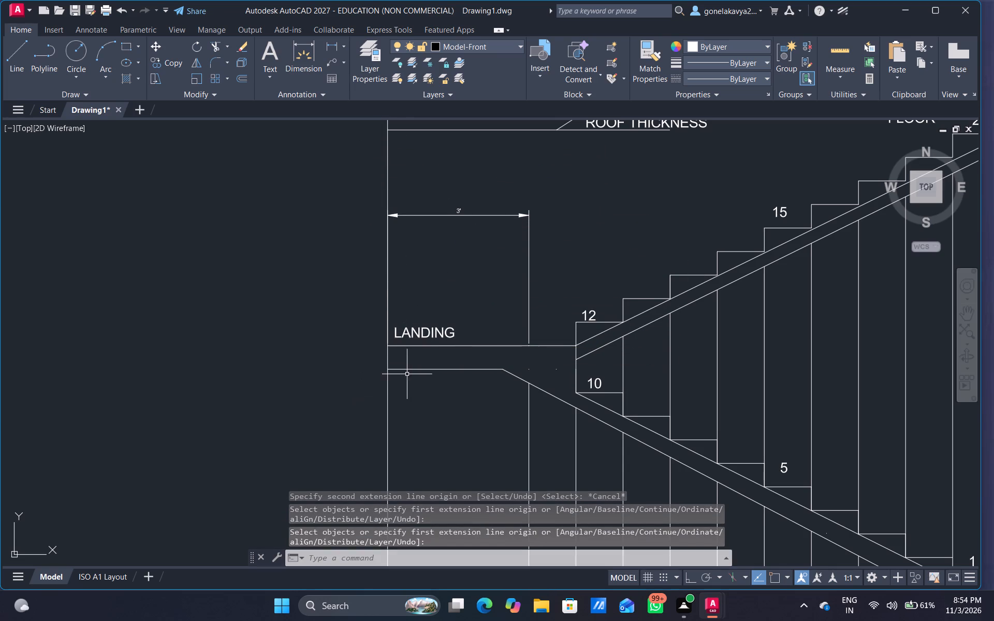
Dimension the section's landing line again, placing the dimension line inside the landing slab just below it.
{"action": "left_click", "coordinate": [310, 64]}
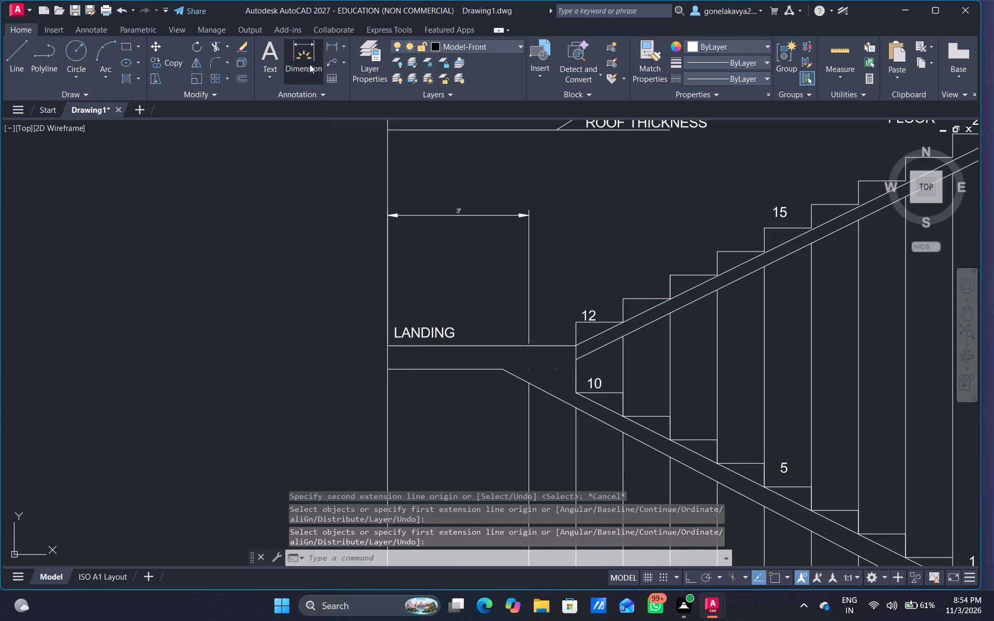
{"action": "middle_click_drag", "start_coordinate": [440, 229], "coordinate": [420, 55]}
{"action": "scroll", "coordinate": [418, 57], "scroll_direction": "down", "scroll_amount": 1}
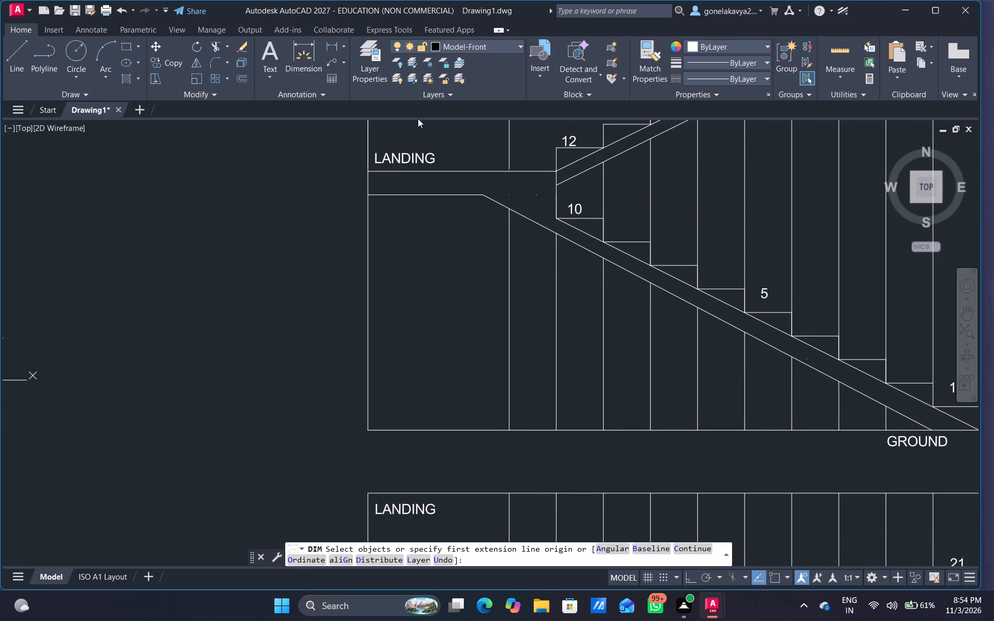
{"action": "left_click", "coordinate": [436, 171]}
{"action": "left_click", "coordinate": [432, 185]}
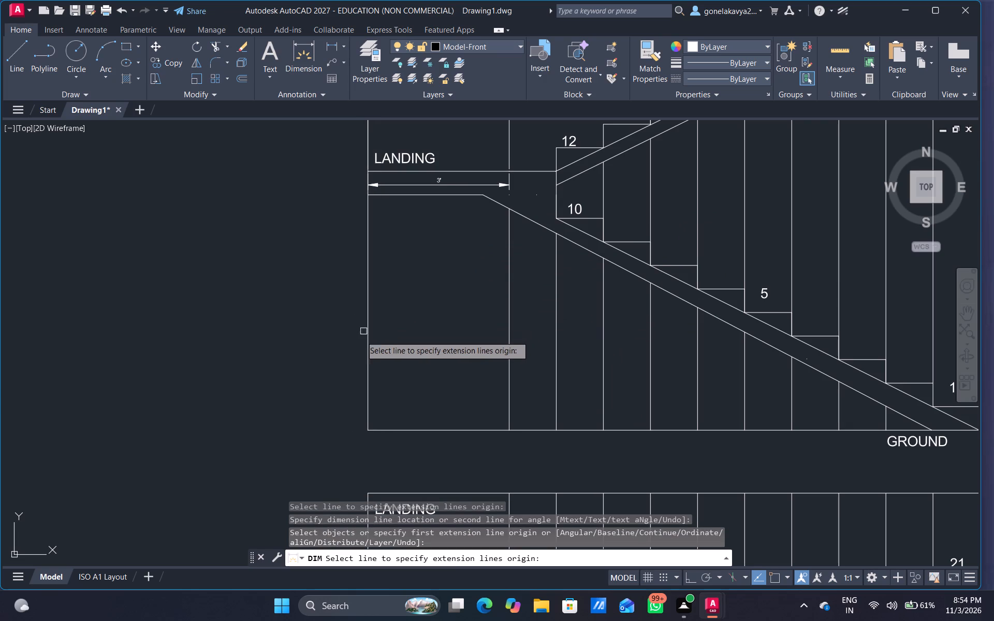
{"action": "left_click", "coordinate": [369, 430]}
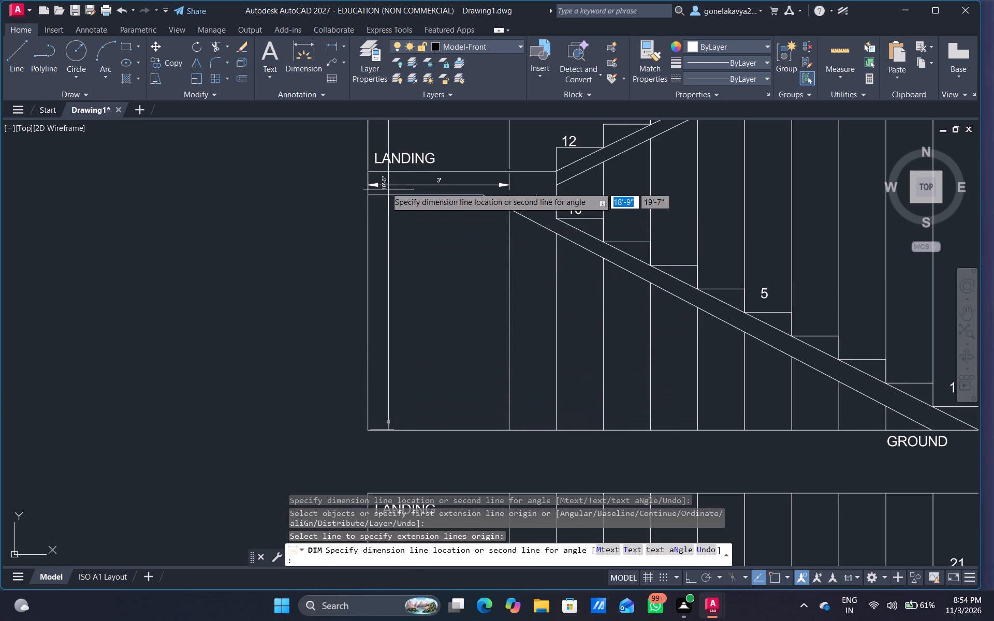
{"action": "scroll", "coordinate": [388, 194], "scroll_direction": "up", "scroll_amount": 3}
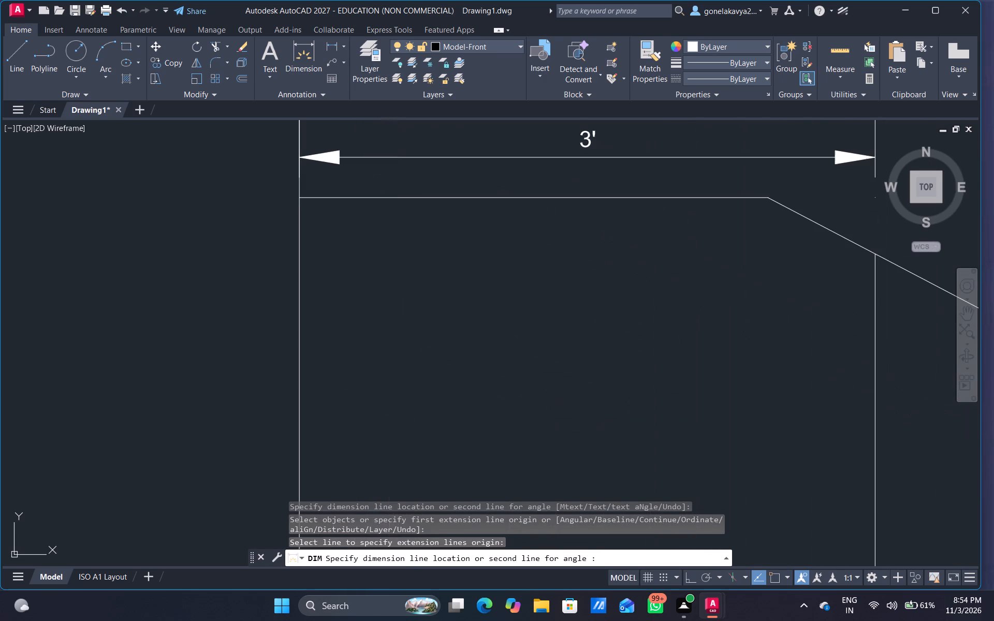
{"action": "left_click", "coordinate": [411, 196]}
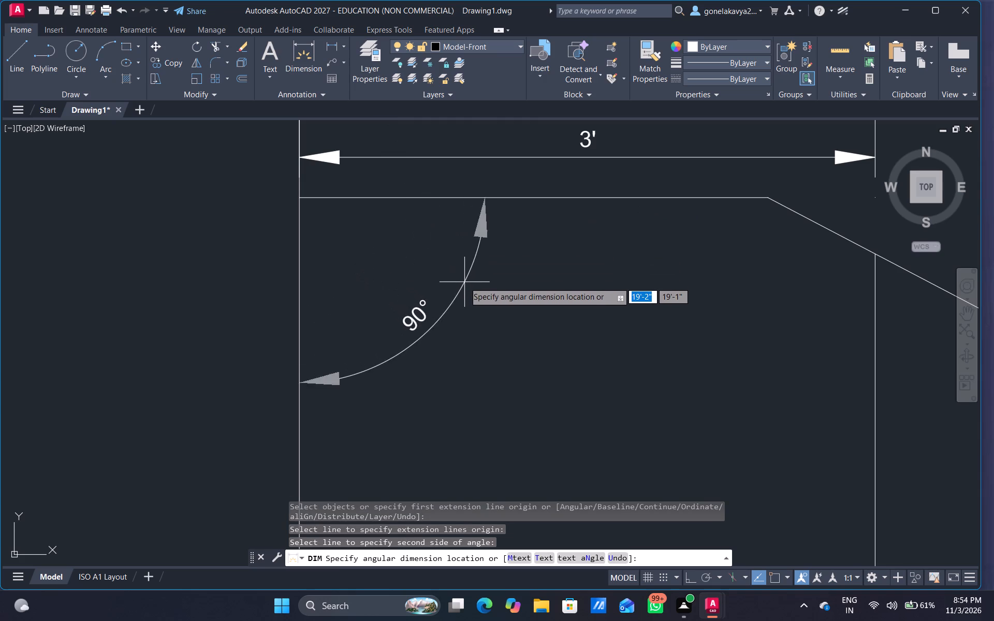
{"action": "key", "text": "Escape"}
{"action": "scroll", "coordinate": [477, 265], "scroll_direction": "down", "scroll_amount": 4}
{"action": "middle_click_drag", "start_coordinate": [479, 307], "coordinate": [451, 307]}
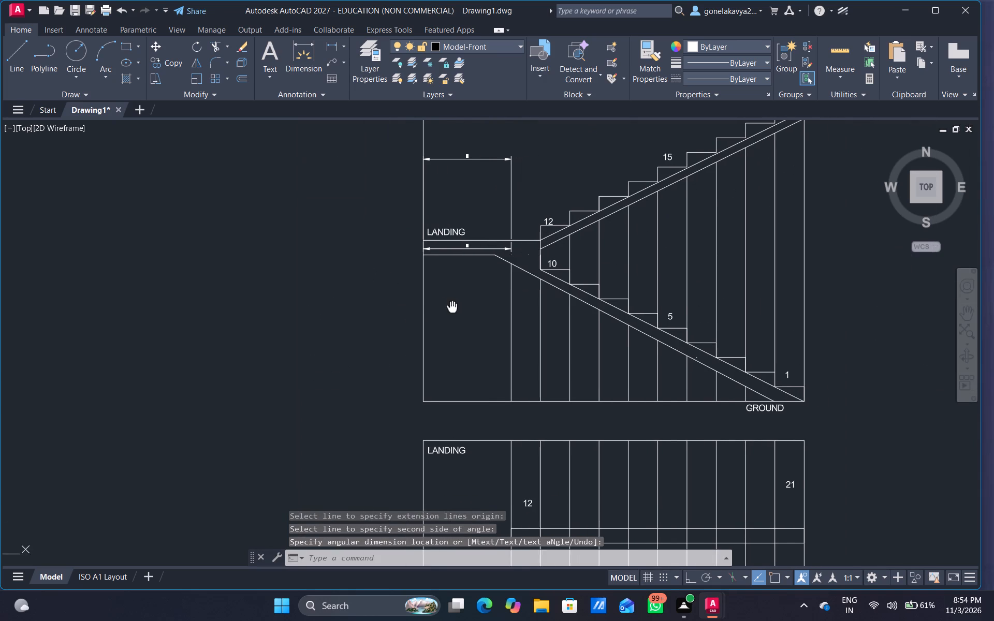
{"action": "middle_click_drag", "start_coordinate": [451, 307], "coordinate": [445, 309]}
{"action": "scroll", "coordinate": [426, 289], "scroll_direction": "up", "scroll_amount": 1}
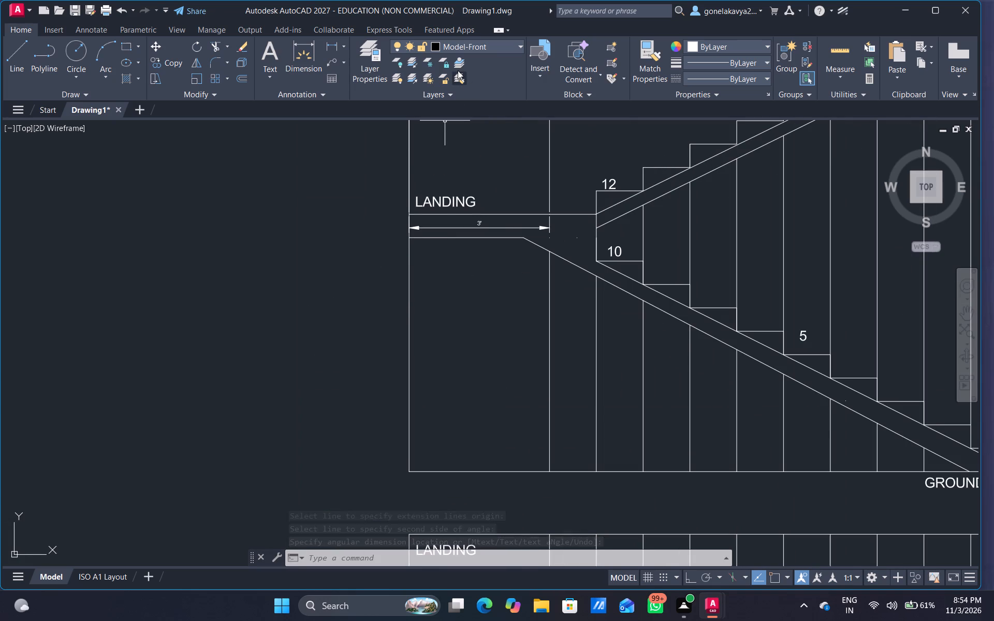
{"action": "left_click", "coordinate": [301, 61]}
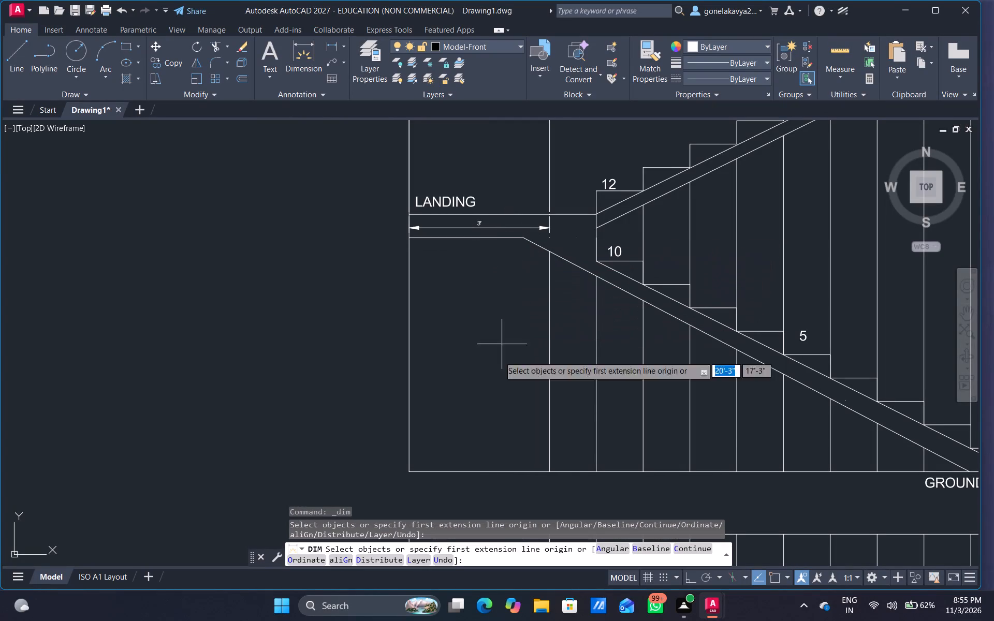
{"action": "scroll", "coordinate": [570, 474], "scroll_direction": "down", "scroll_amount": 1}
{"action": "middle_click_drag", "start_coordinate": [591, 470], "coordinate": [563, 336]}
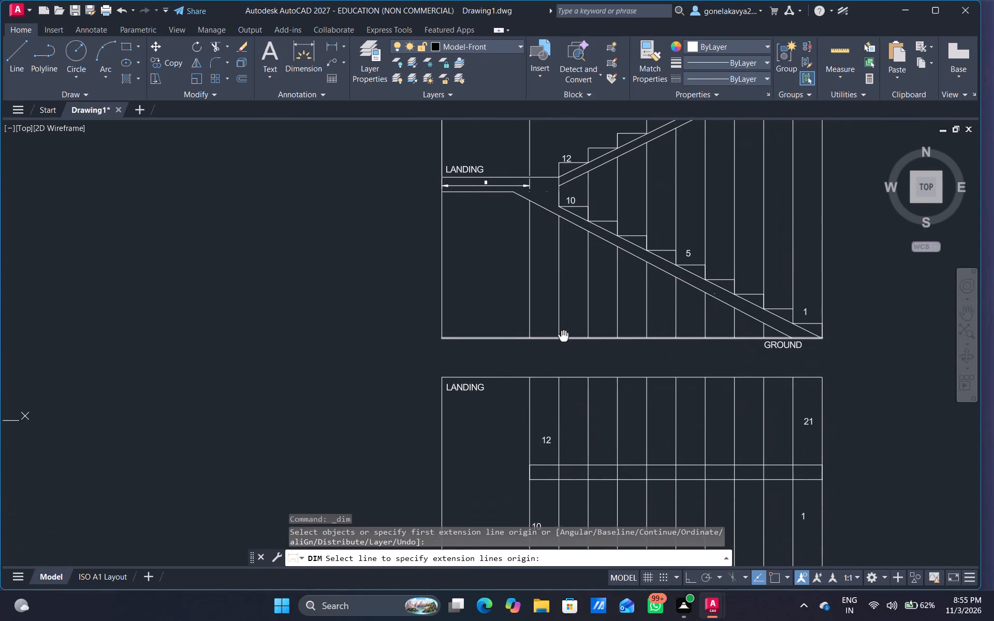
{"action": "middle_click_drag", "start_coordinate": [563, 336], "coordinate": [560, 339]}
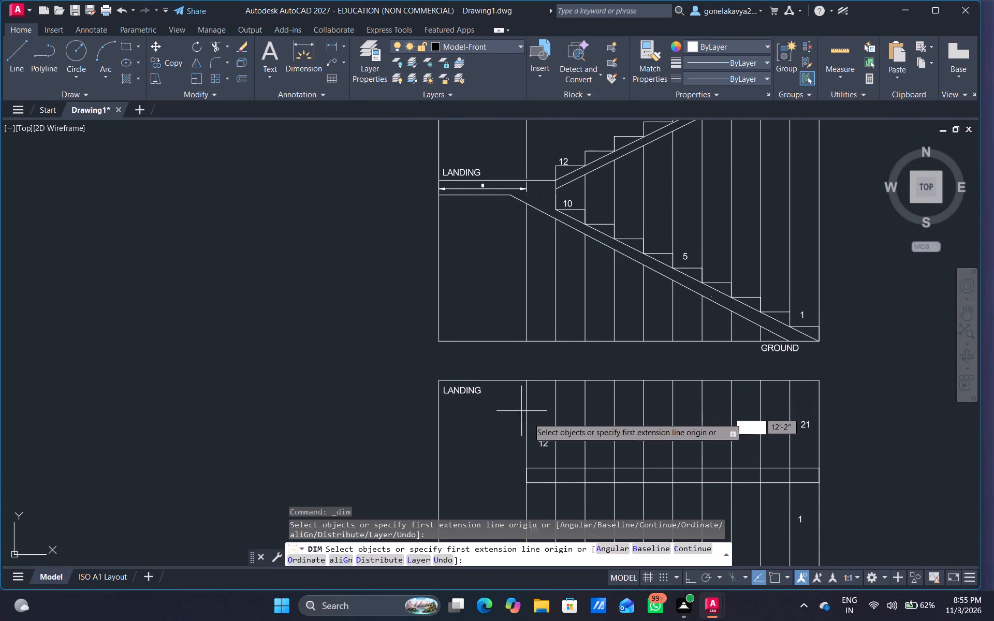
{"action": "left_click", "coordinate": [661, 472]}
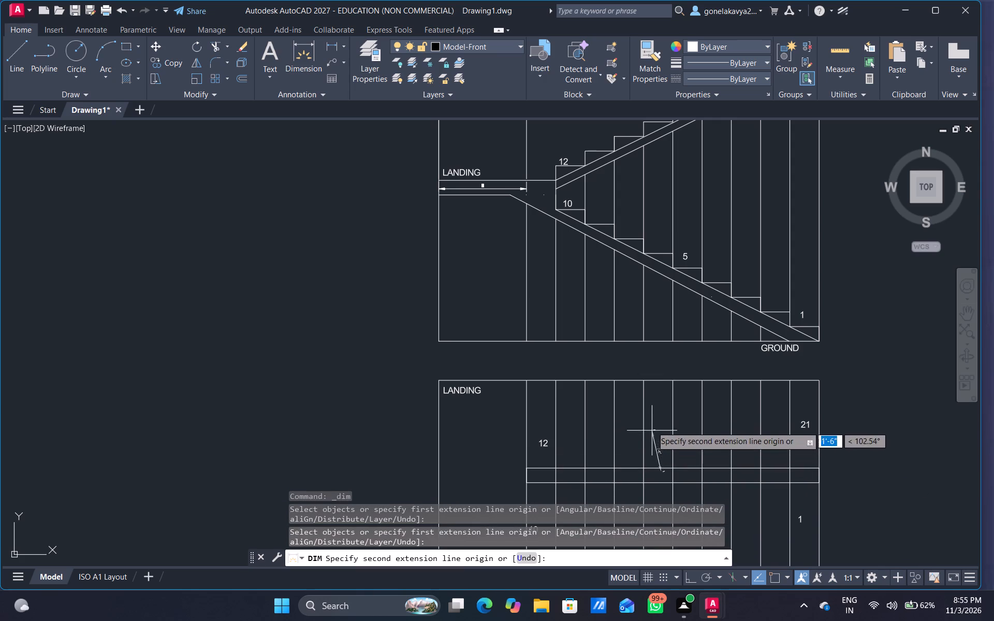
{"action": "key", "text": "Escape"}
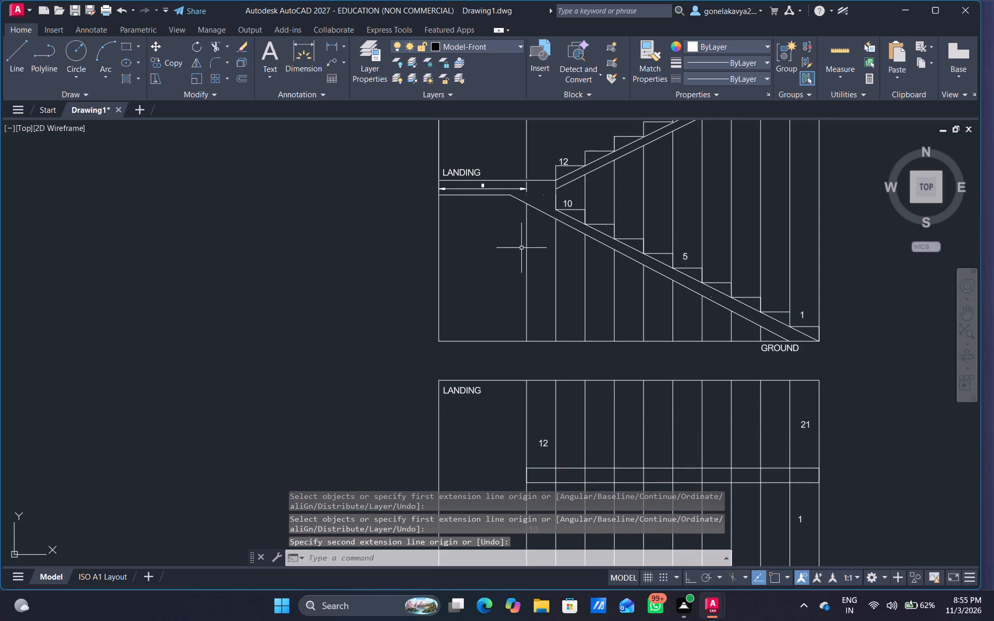
Dimension the length of the plan's central strip, placing the dimension line just above the plan's top edge.
{"action": "left_click_drag", "start_coordinate": [305, 59], "coordinate": [309, 67]}
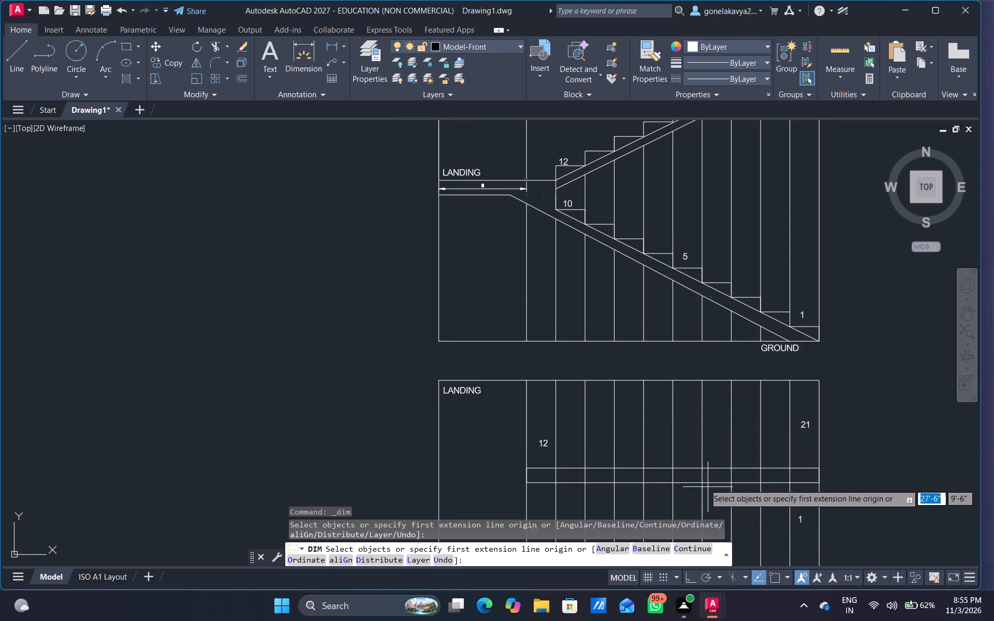
{"action": "left_click", "coordinate": [686, 469]}
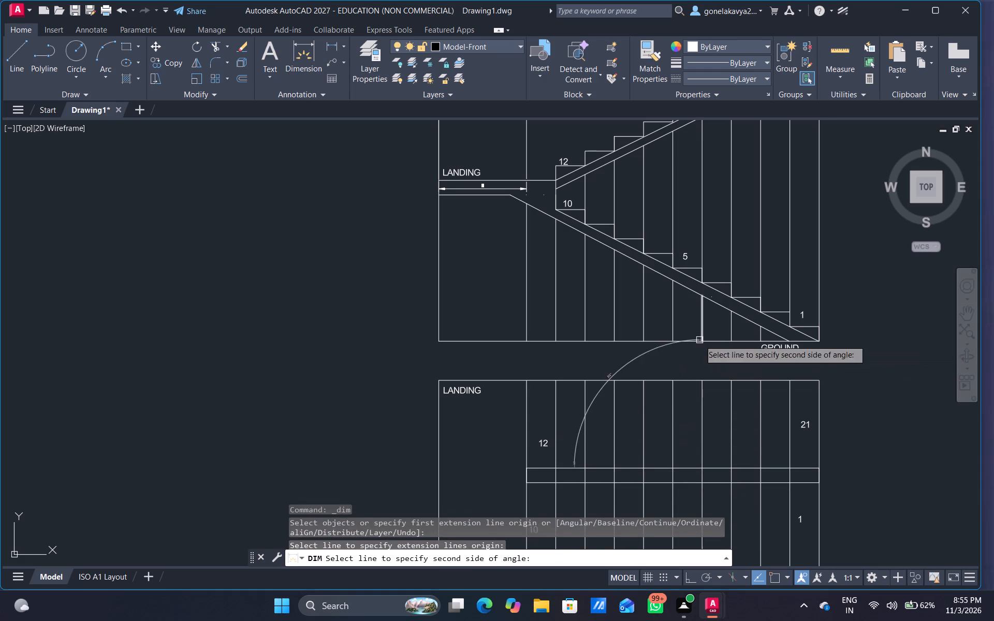
{"action": "left_click", "coordinate": [689, 373]}
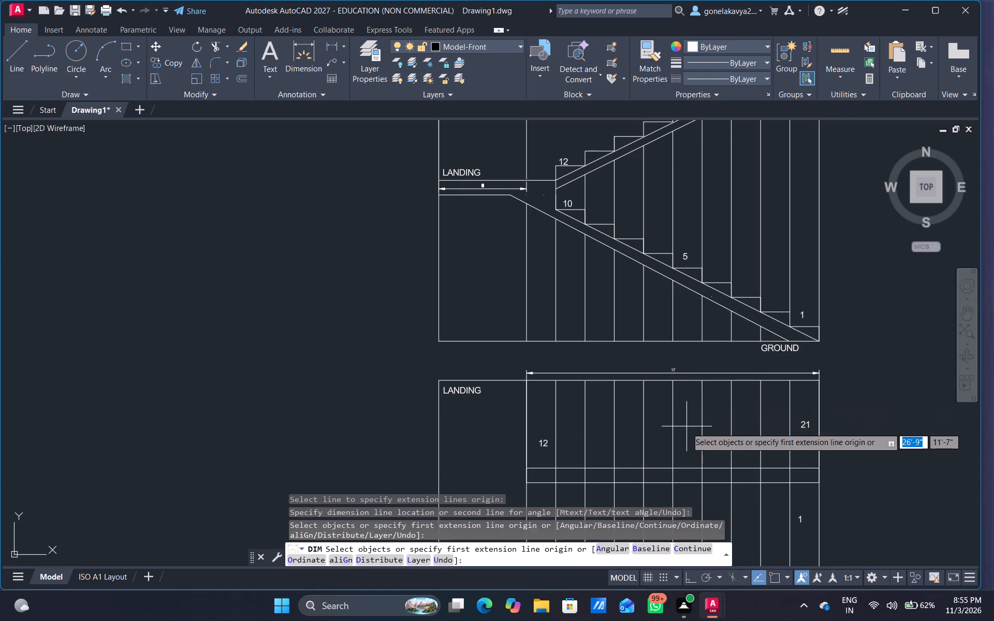
Dimension the plan's landing-side outer edge, placing the dimension line just outside the plan.
{"action": "middle_click_drag", "start_coordinate": [686, 427], "coordinate": [689, 348]}
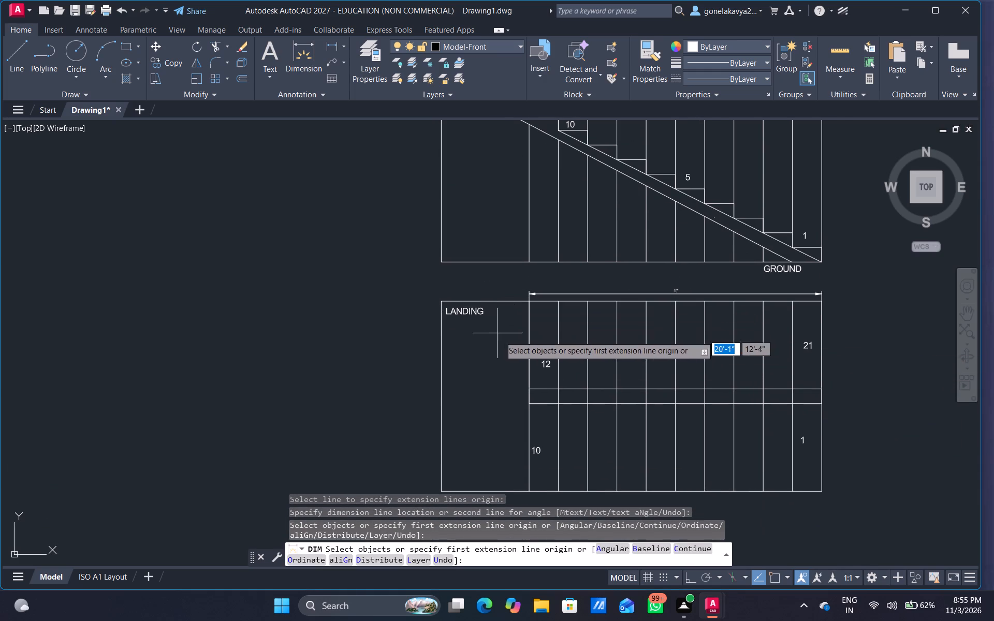
{"action": "middle_click_drag", "start_coordinate": [466, 472], "coordinate": [502, 394]}
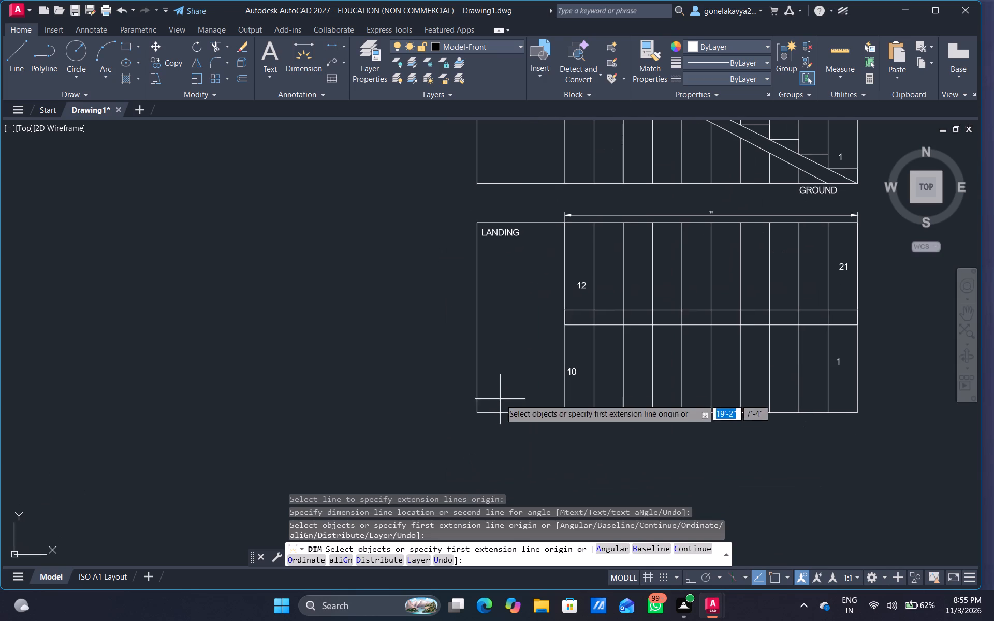
{"action": "scroll", "coordinate": [539, 392], "scroll_direction": "up", "scroll_amount": 2}
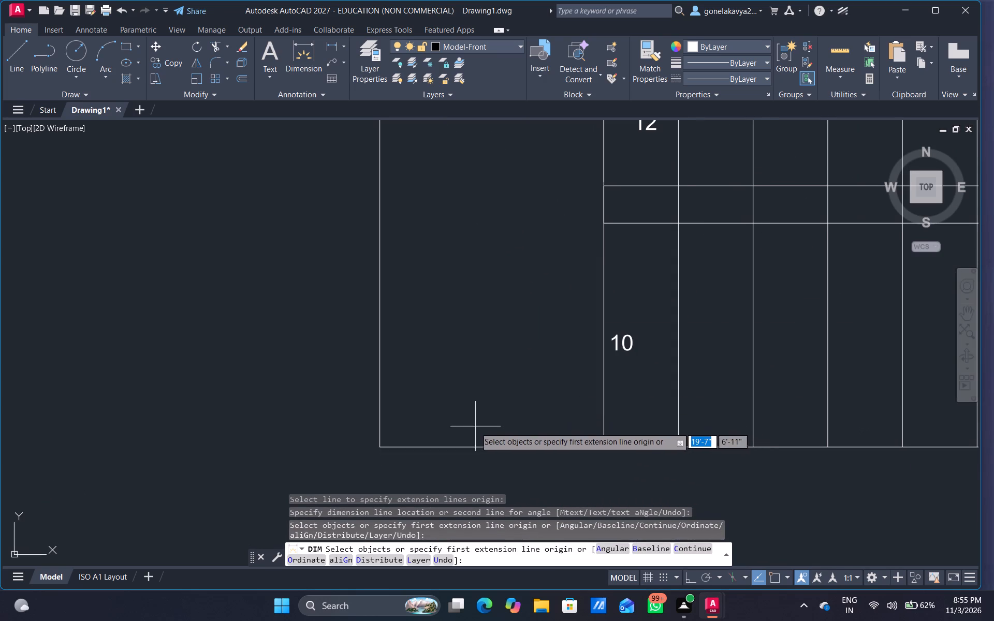
{"action": "left_click", "coordinate": [378, 417]}
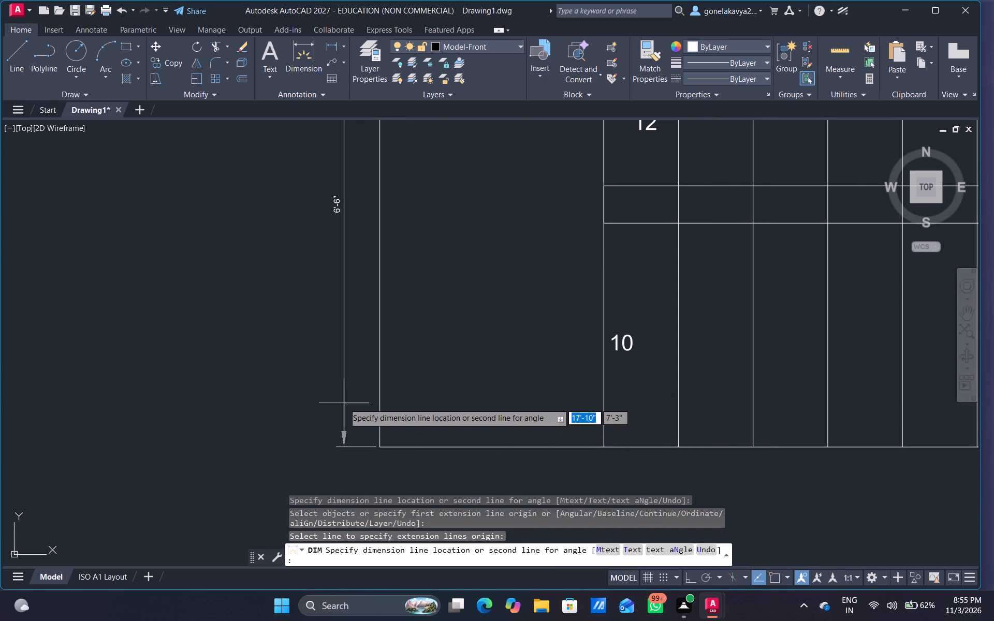
{"action": "left_click", "coordinate": [344, 403]}
Dimension the tread of the section's second step from the bottom, placing the dimension line well above the tread.
{"action": "scroll", "coordinate": [633, 436], "scroll_direction": "down", "scroll_amount": 1}
{"action": "middle_click_drag", "start_coordinate": [622, 416], "coordinate": [361, 453]}
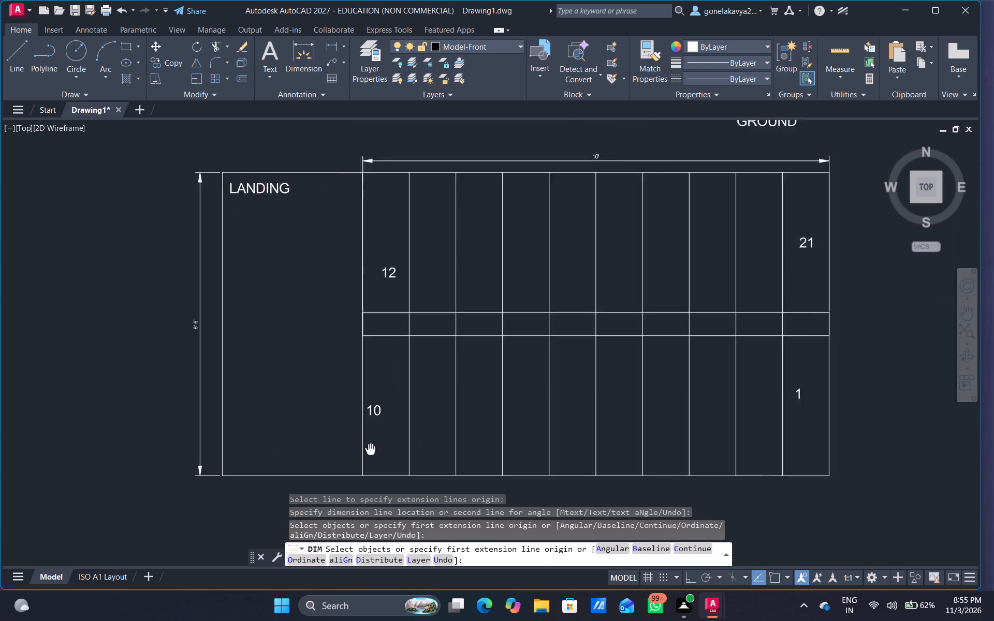
{"action": "middle_click_drag", "start_coordinate": [361, 453], "coordinate": [344, 460]}
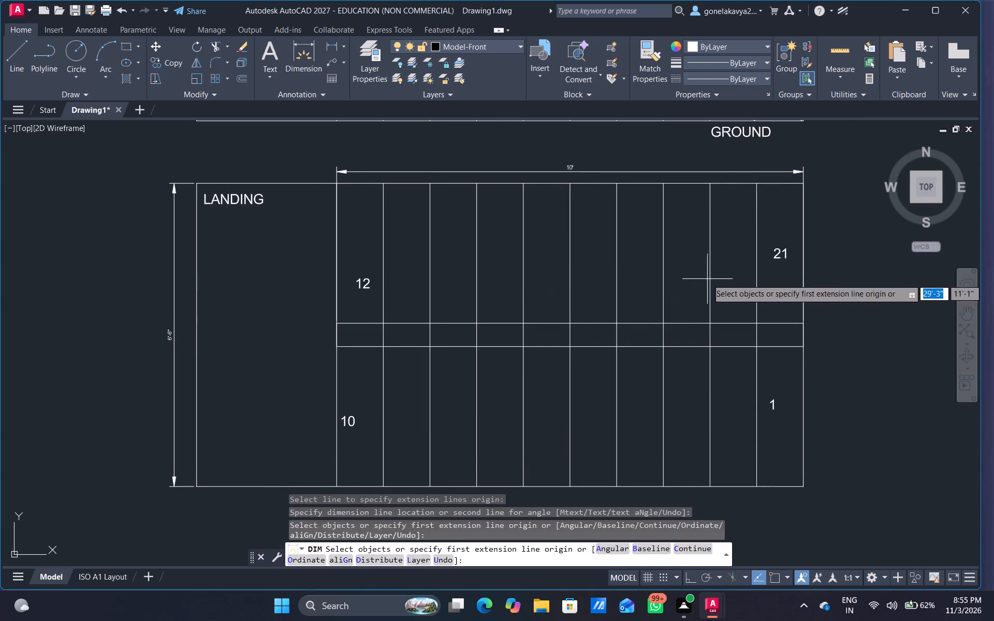
{"action": "scroll", "coordinate": [708, 278], "scroll_direction": "down", "scroll_amount": 3}
{"action": "middle_click_drag", "start_coordinate": [714, 259], "coordinate": [672, 337]}
{"action": "scroll", "coordinate": [690, 303], "scroll_direction": "up", "scroll_amount": 4}
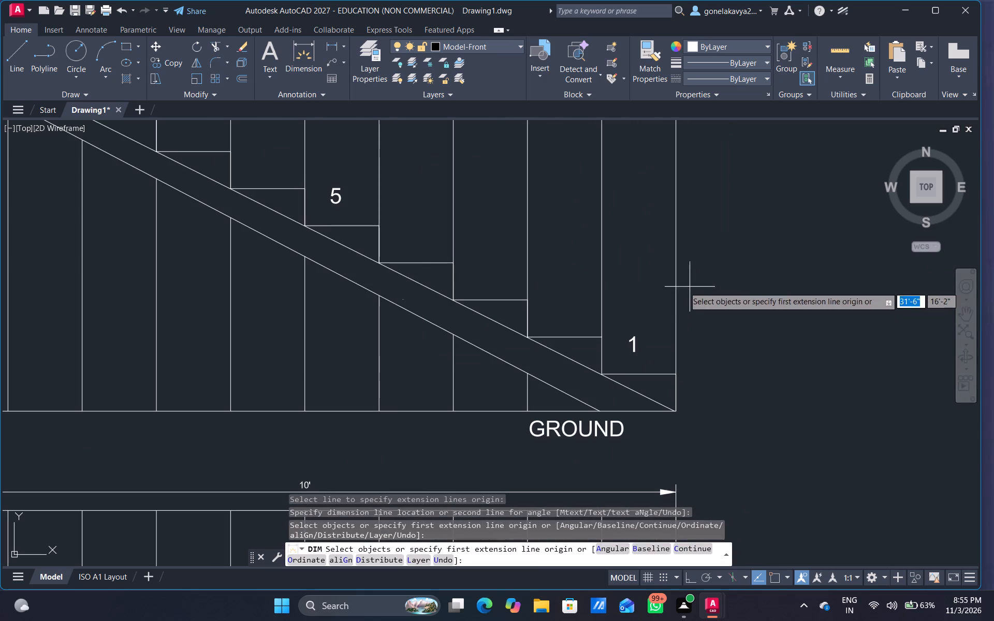
{"action": "left_click_drag", "start_coordinate": [581, 333], "coordinate": [588, 328]}
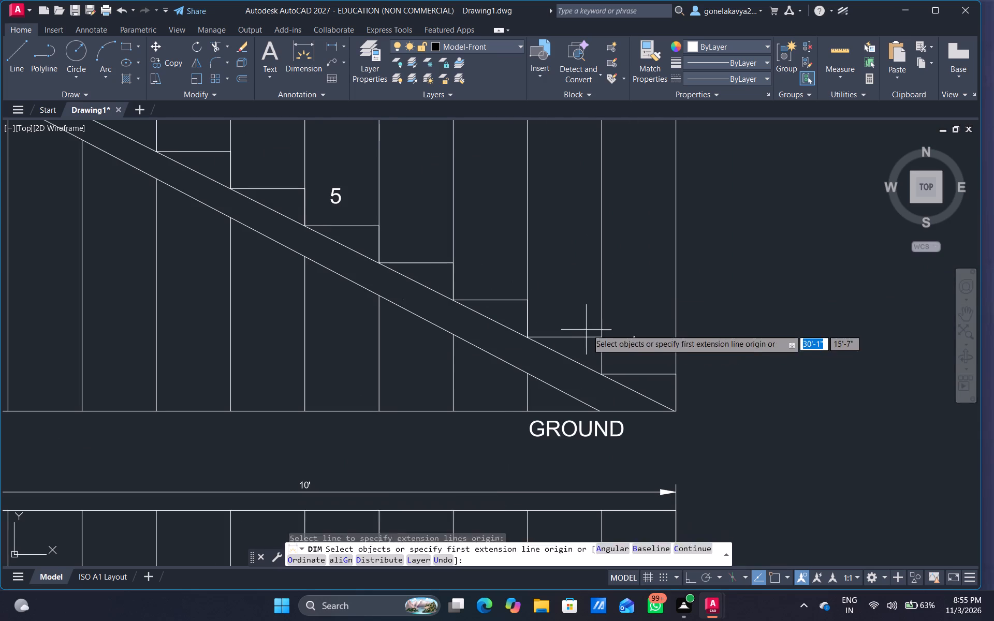
{"action": "left_click_drag", "start_coordinate": [588, 328], "coordinate": [591, 316]}
{"action": "left_click_drag", "start_coordinate": [562, 336], "coordinate": [569, 310]}
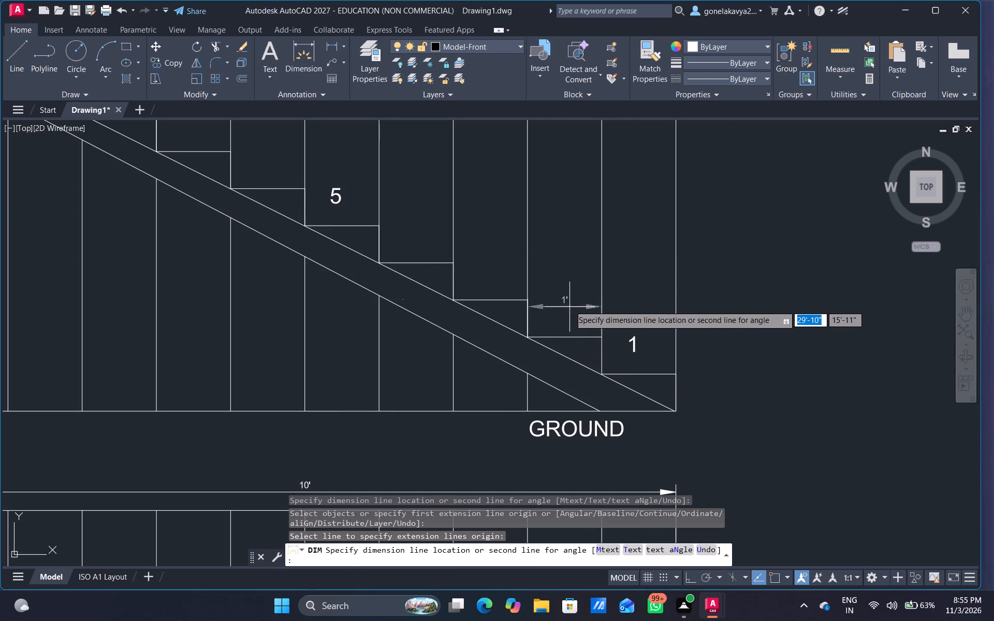
{"action": "left_click", "coordinate": [574, 217]}
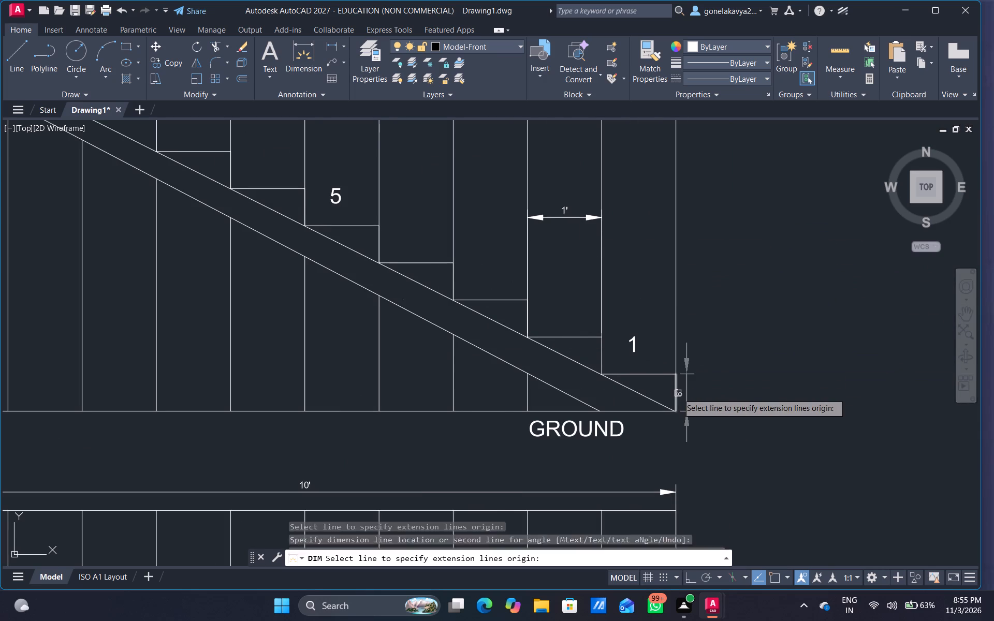
Dimension the riser of the section's first step, placing the dimension line just inside it, and end dimensioning.
{"action": "left_click_drag", "start_coordinate": [678, 393], "coordinate": [677, 388]}
{"action": "left_click", "coordinate": [662, 360]}
{"action": "scroll", "coordinate": [785, 391], "scroll_direction": "down", "scroll_amount": 3}
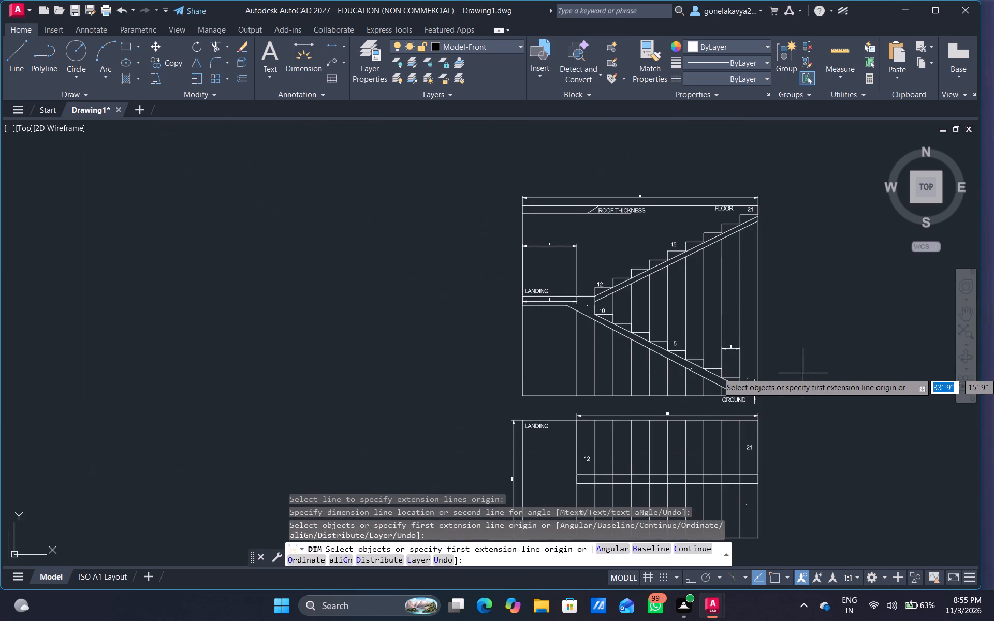
{"action": "middle_click_drag", "start_coordinate": [806, 372], "coordinate": [719, 255]}
{"action": "scroll", "coordinate": [721, 263], "scroll_direction": "down", "scroll_amount": 1}
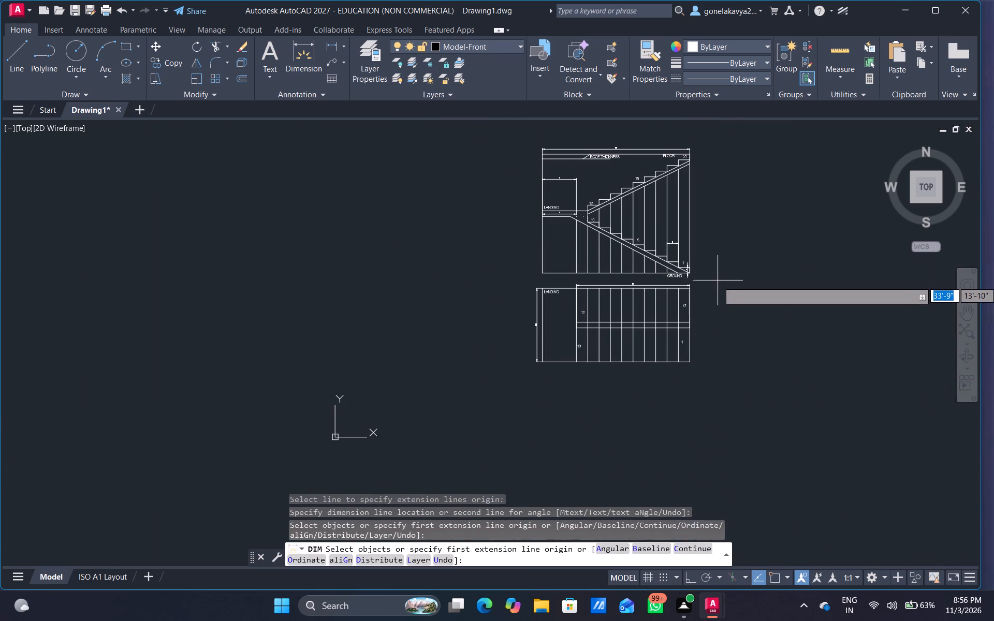
{"action": "middle_click_drag", "start_coordinate": [763, 307], "coordinate": [714, 291]}
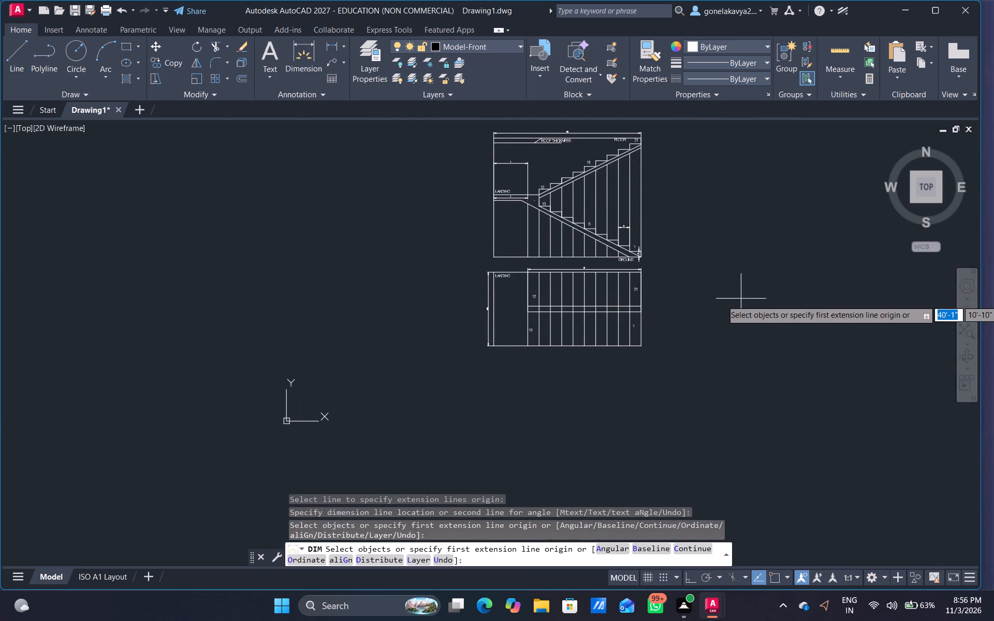
{"action": "key", "text": "Escape"}
Draw the plan's walking line from outside step 1, about 13' across into the landing, about 4' up, and back toward step 12 with a small arrowhead.
{"action": "key", "text": "l"}
{"action": "key", "text": "Return"}
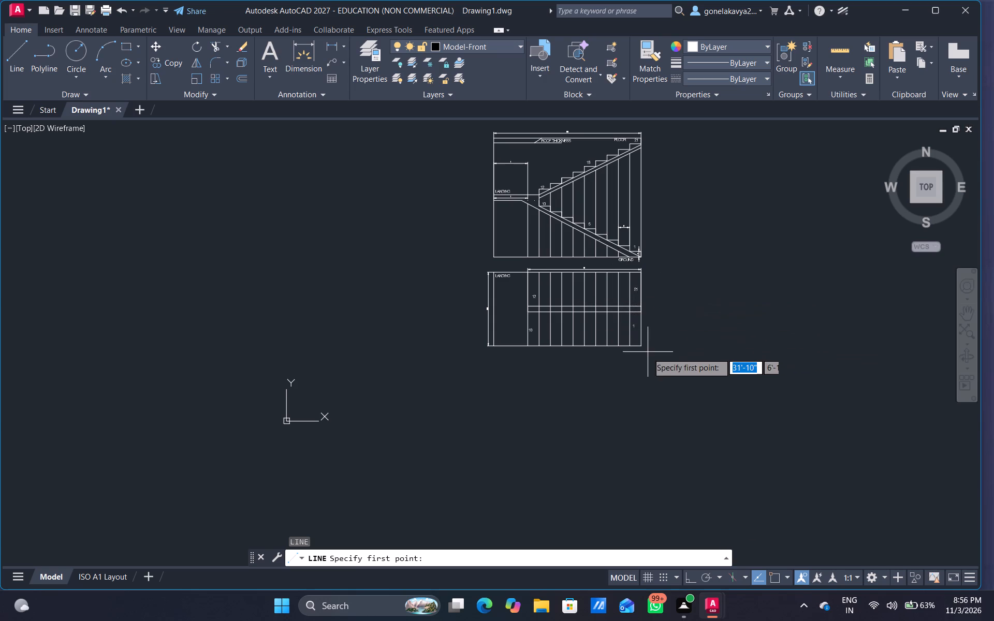
{"action": "scroll", "coordinate": [648, 353], "scroll_direction": "up", "scroll_amount": 2}
{"action": "left_click_drag", "start_coordinate": [672, 302], "coordinate": [656, 298]}
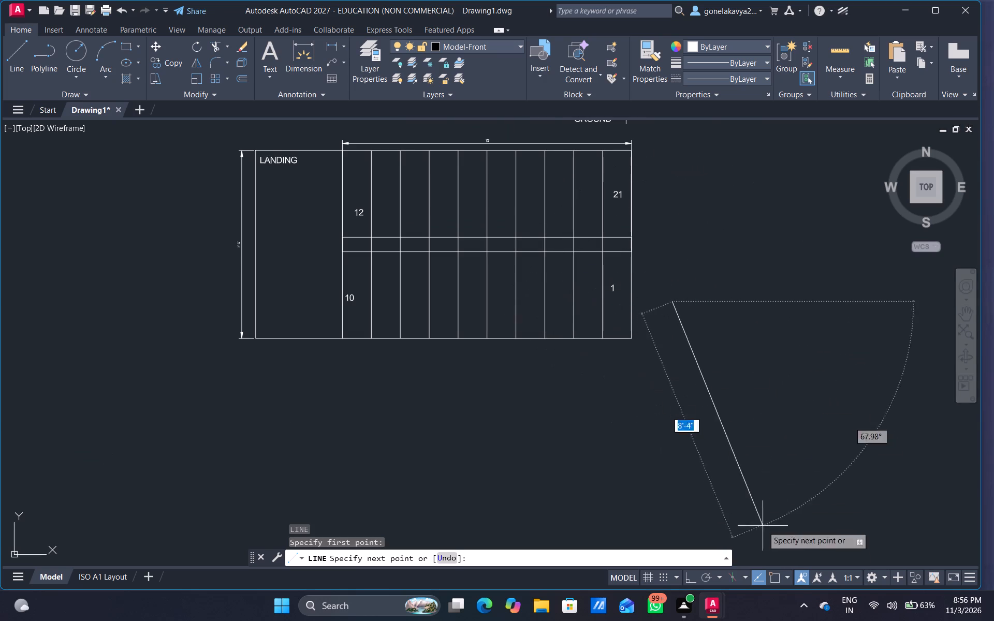
{"action": "left_click", "coordinate": [692, 582]}
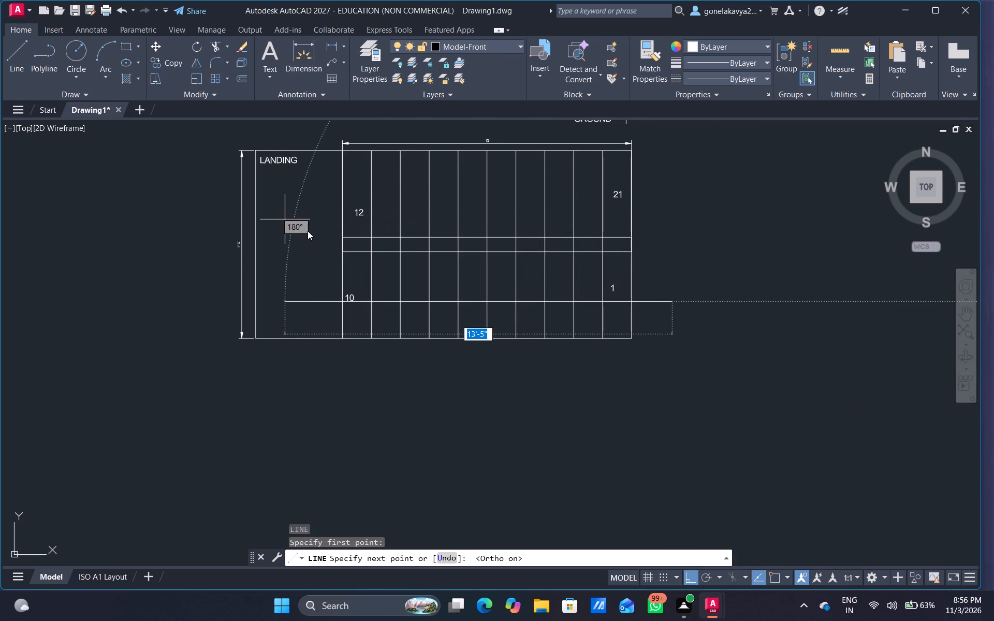
{"action": "left_click", "coordinate": [293, 236]}
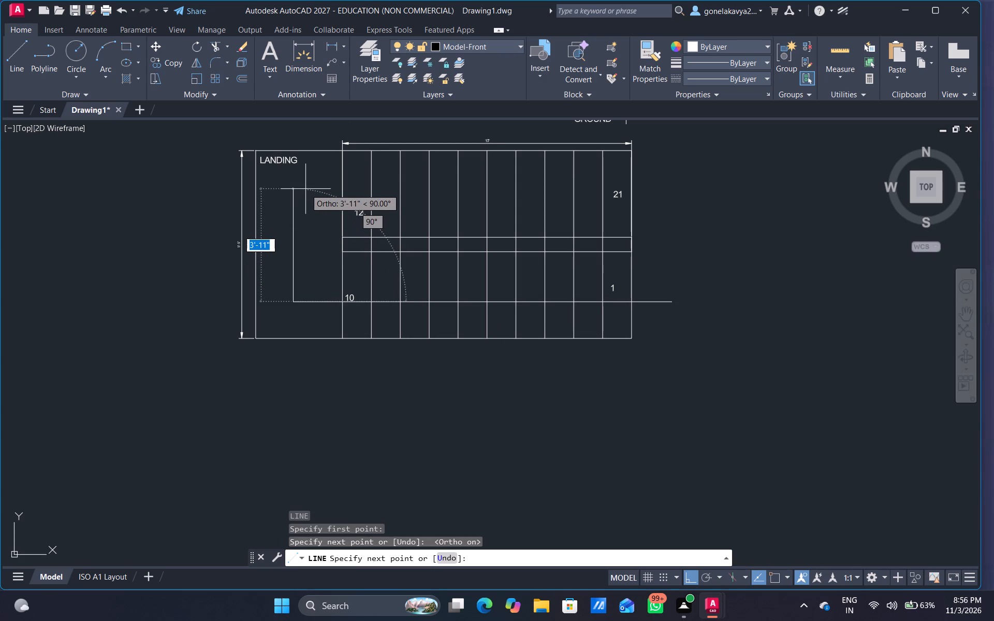
{"action": "left_click", "coordinate": [314, 186]}
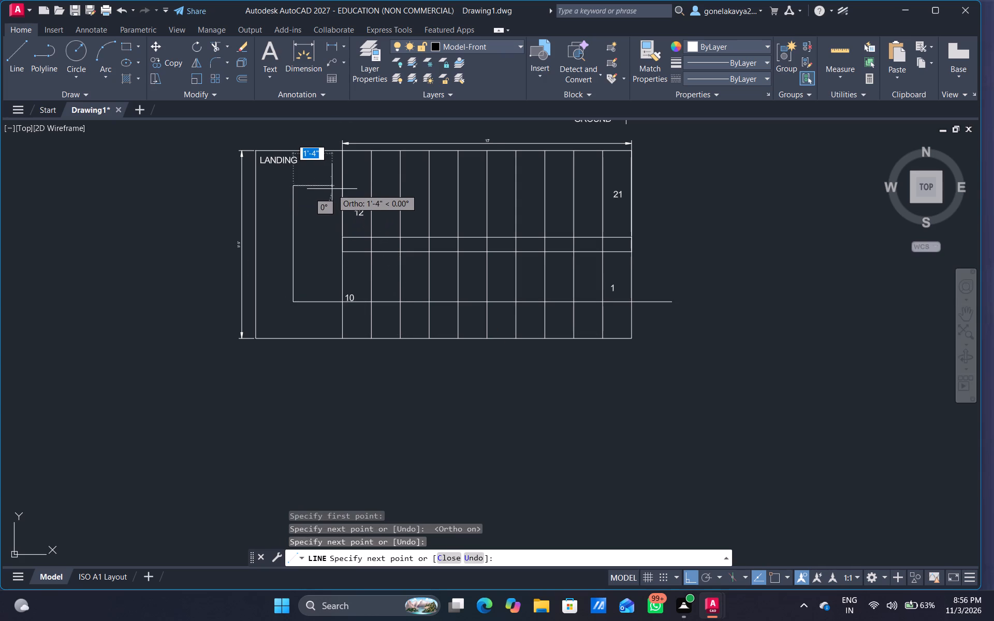
{"action": "left_click", "coordinate": [320, 191]}
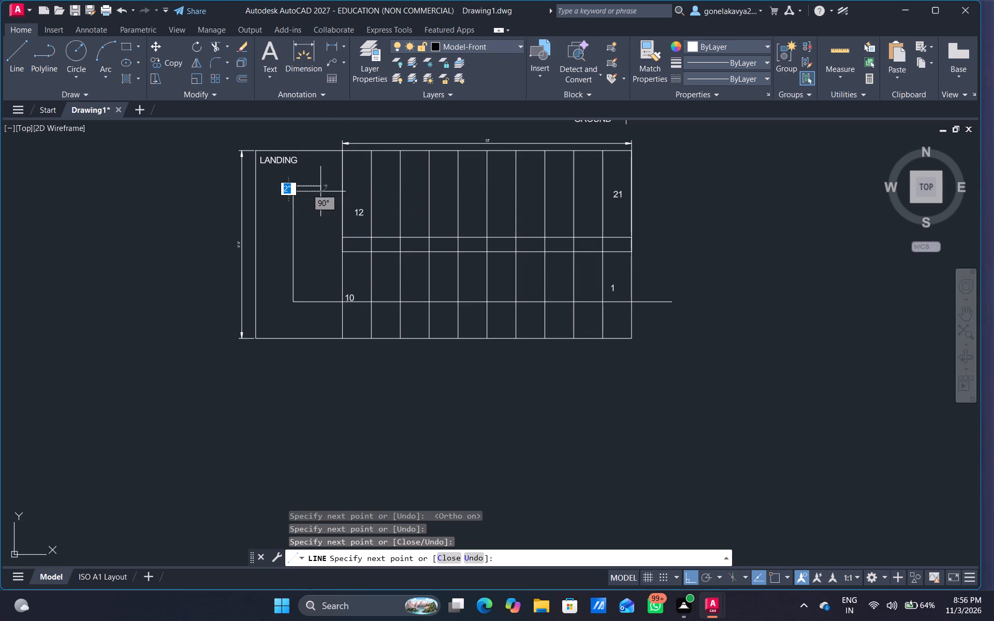
{"action": "scroll", "coordinate": [325, 205], "scroll_direction": "up", "scroll_amount": 2}
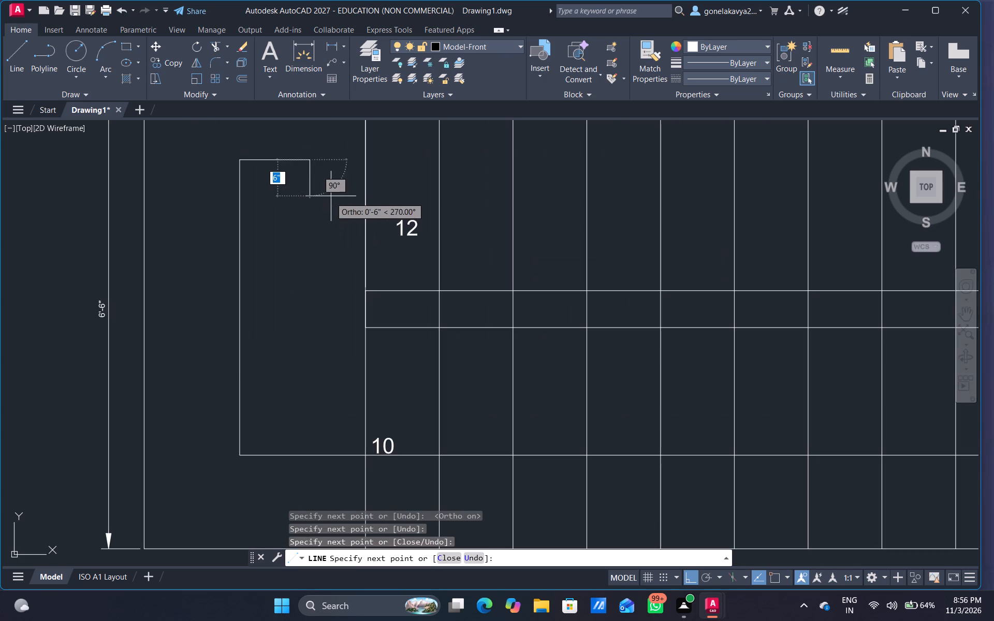
{"action": "left_click", "coordinate": [309, 180]}
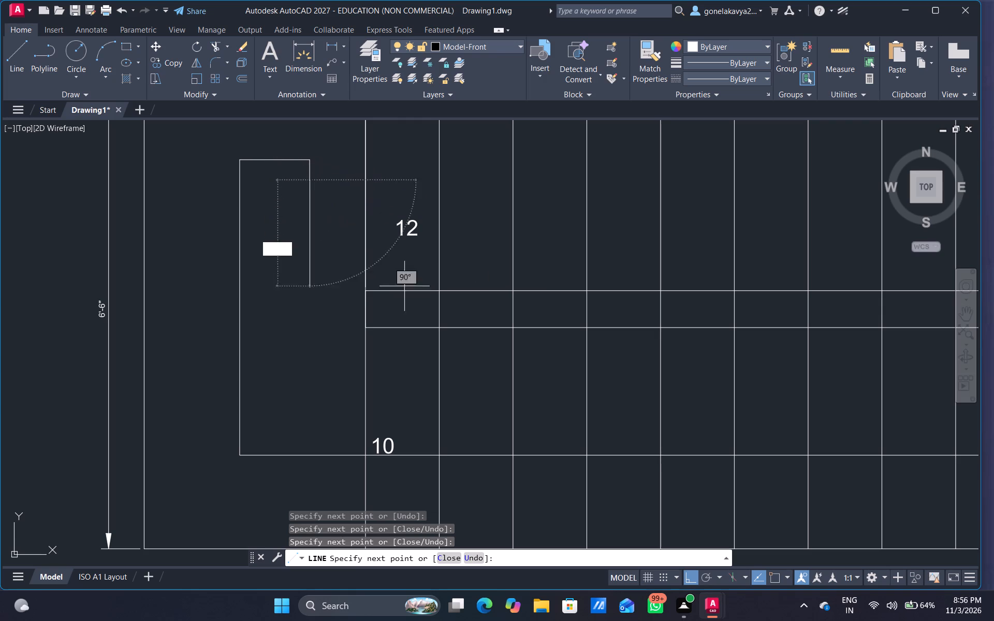
{"action": "left_click", "coordinate": [694, 574]}
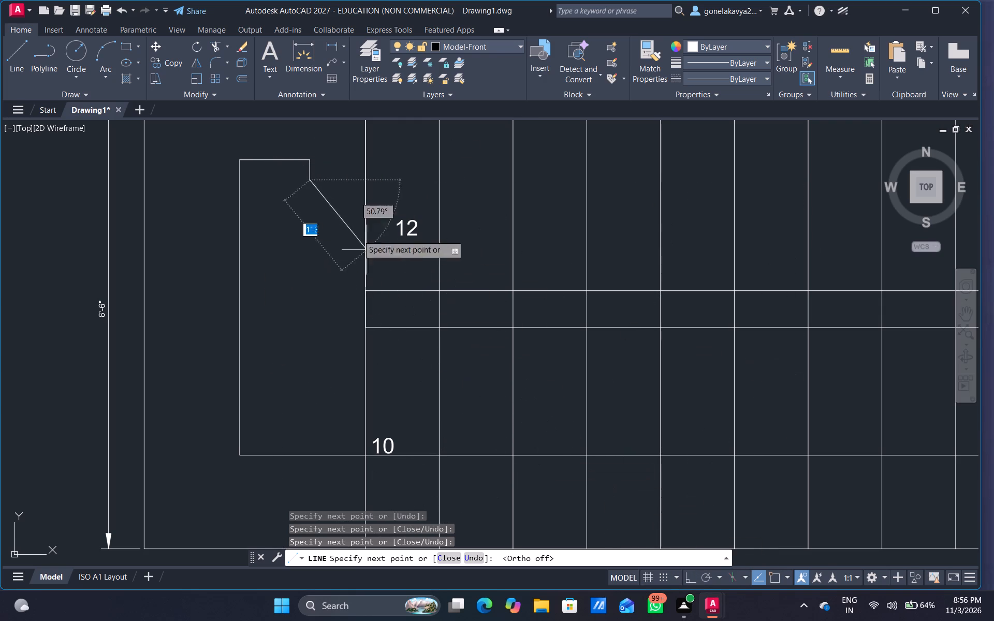
{"action": "left_click", "coordinate": [291, 161]}
{"action": "key", "text": "Escape"}
Draw a rectangular border around both the section and the plan, leaving a margin on all sides.
{"action": "scroll", "coordinate": [417, 210], "scroll_direction": "down", "scroll_amount": 3}
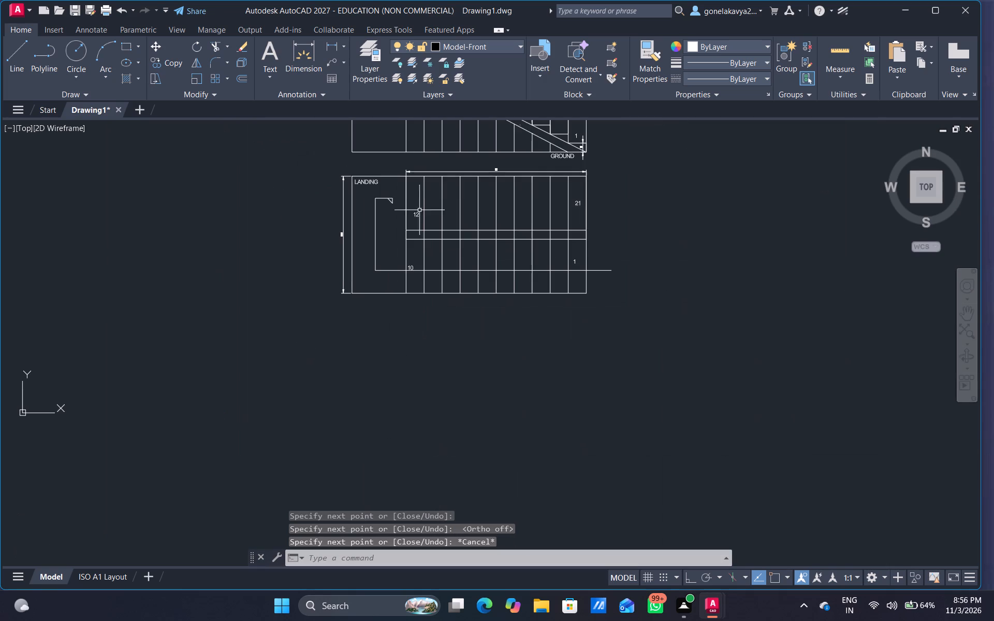
{"action": "middle_click_drag", "start_coordinate": [471, 237], "coordinate": [442, 229]}
{"action": "scroll", "coordinate": [502, 219], "scroll_direction": "down", "scroll_amount": 1}
{"action": "middle_click_drag", "start_coordinate": [597, 204], "coordinate": [569, 293]}
{"action": "scroll", "coordinate": [569, 293], "scroll_direction": "down", "scroll_amount": 1}
{"action": "middle_click_drag", "start_coordinate": [586, 239], "coordinate": [566, 257]}
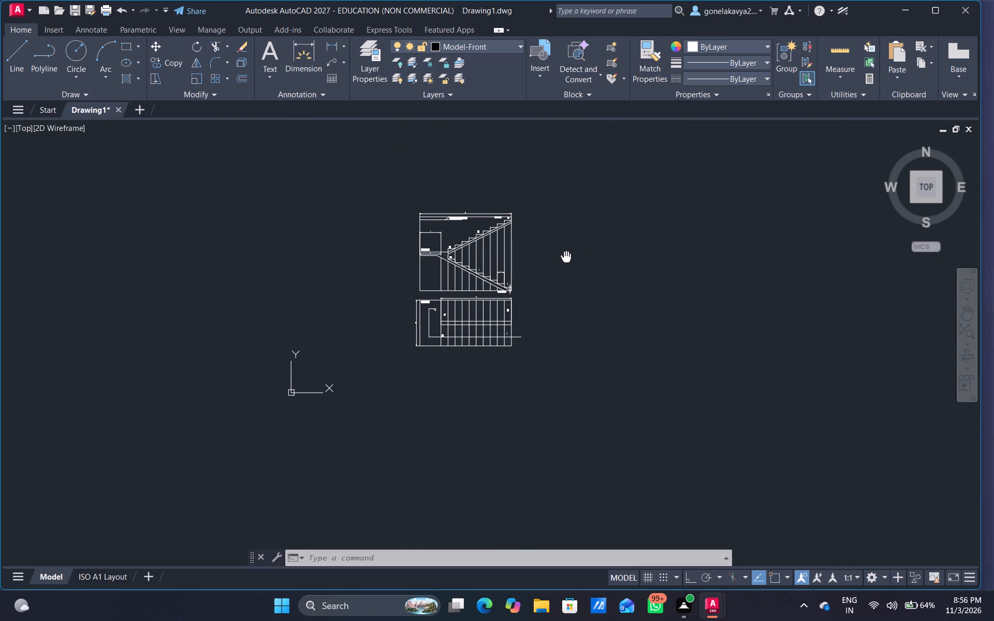
{"action": "middle_click_drag", "start_coordinate": [566, 257], "coordinate": [566, 255]}
{"action": "scroll", "coordinate": [566, 255], "scroll_direction": "up", "scroll_amount": 1}
{"action": "key", "text": "r"}
{"action": "key", "text": "e"}
{"action": "key", "text": "c"}
{"action": "key", "text": "space"}
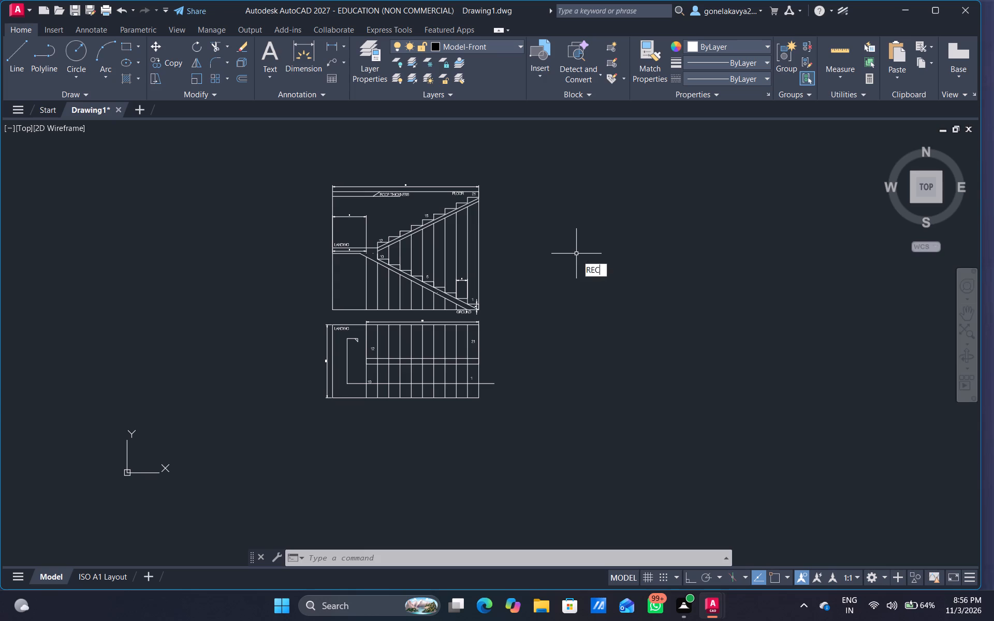
{"action": "left_click", "coordinate": [299, 169]}
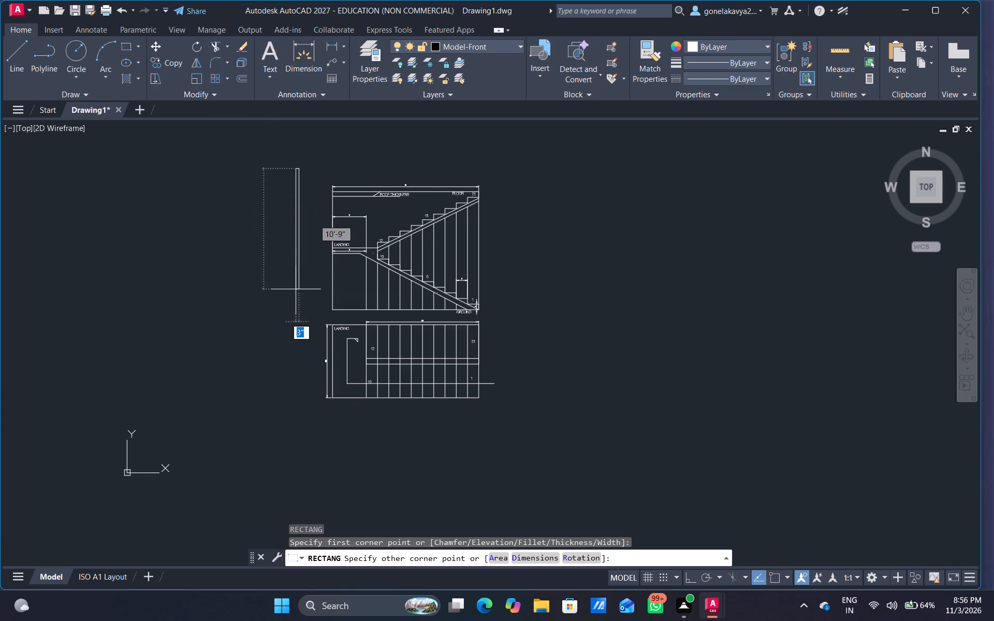
{"action": "left_click", "coordinate": [518, 423]}
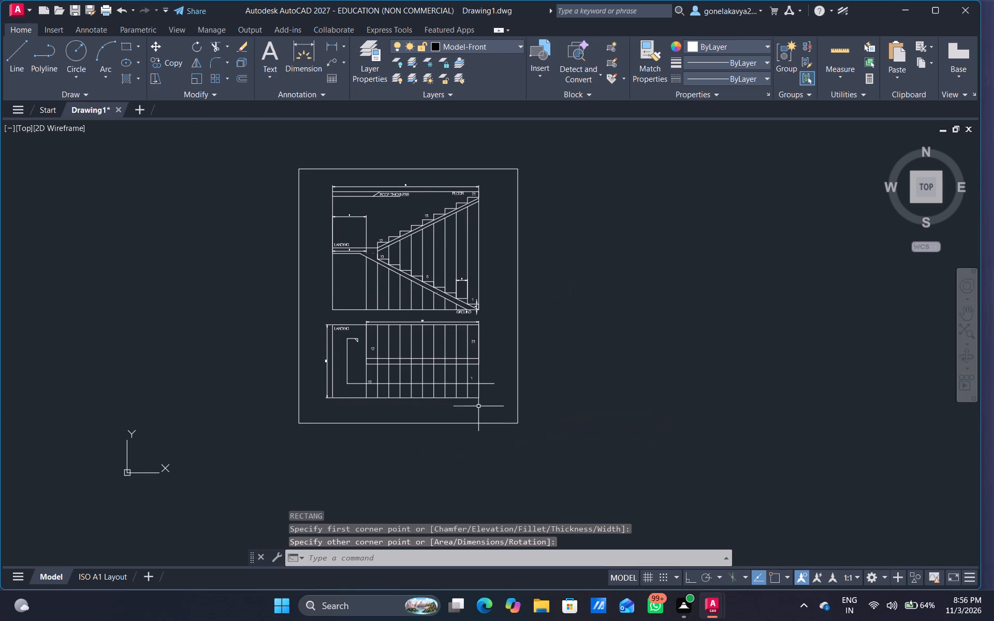
Add the multiline text title "DOG LEGGED STAIRCASE" just below the plan, inside the border.
{"action": "middle_click_drag", "start_coordinate": [475, 410], "coordinate": [515, 358]}
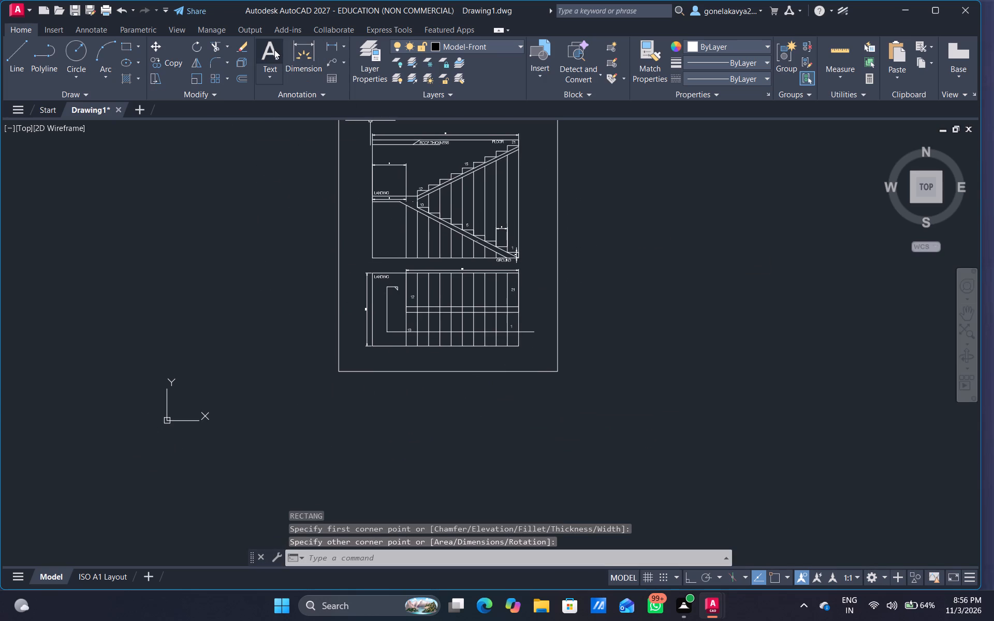
{"action": "double_click", "coordinate": [274, 49]}
{"action": "scroll", "coordinate": [412, 362], "scroll_direction": "up", "scroll_amount": 3}
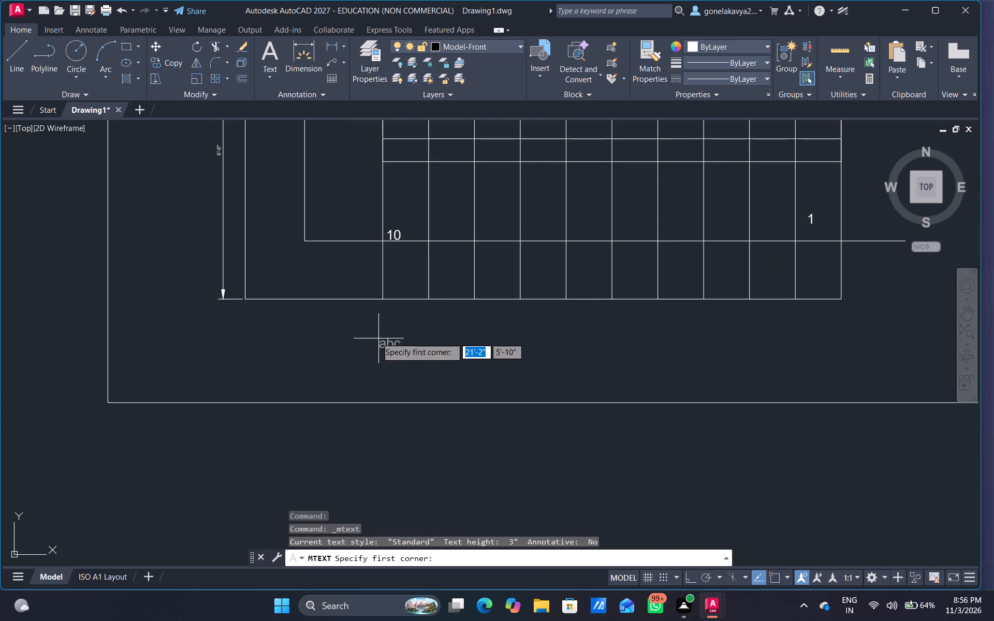
{"action": "left_click_drag", "start_coordinate": [260, 327], "coordinate": [267, 333]}
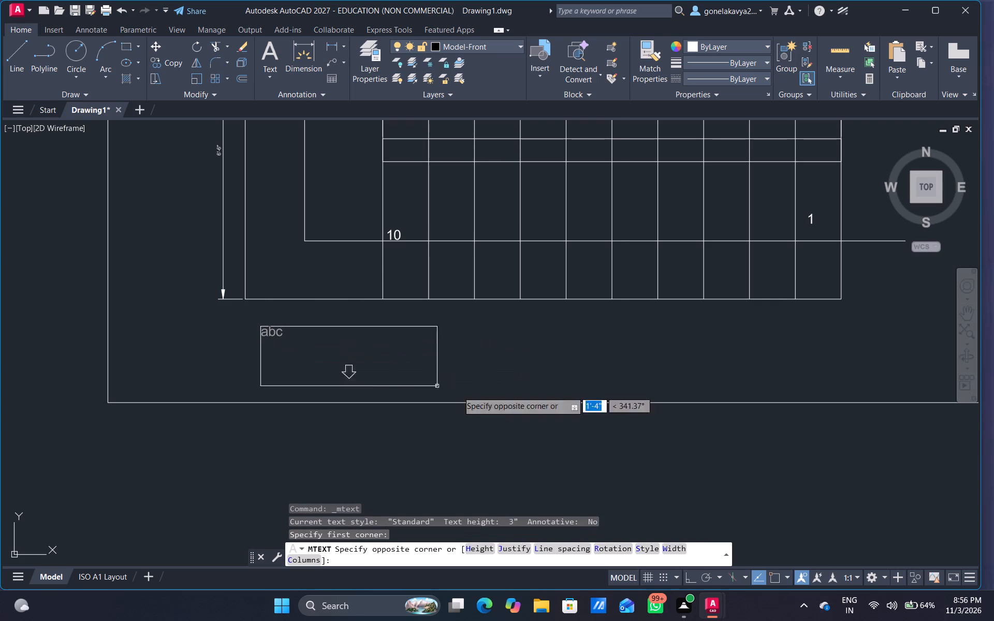
{"action": "left_click", "coordinate": [900, 373]}
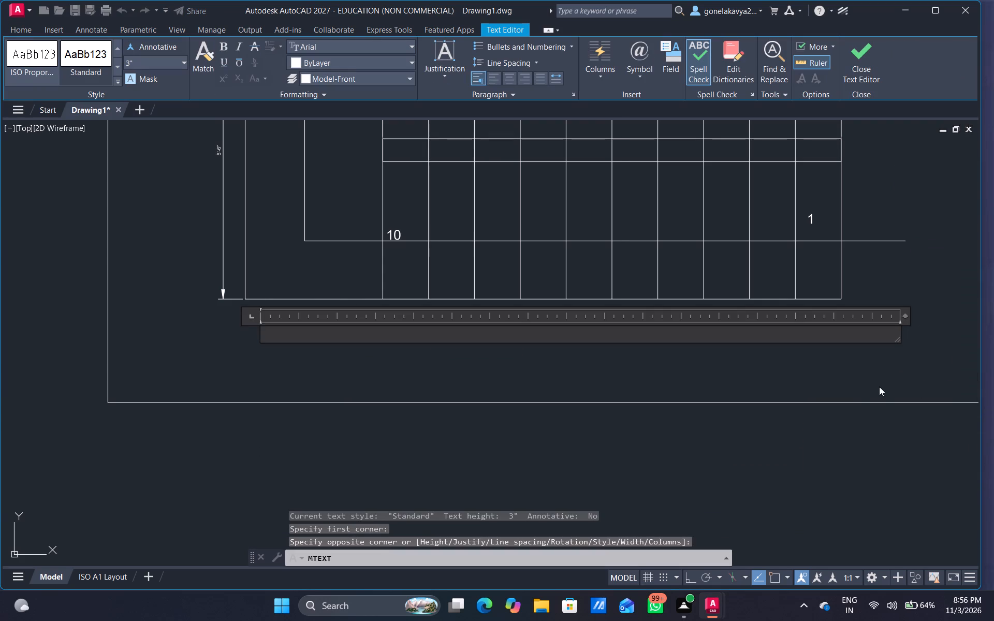
{"action": "key", "text": "d"}
{"action": "key", "text": "o"}
{"action": "type", "text": "G"}
{"action": "key", "text": "space"}
{"action": "key", "text": "l"}
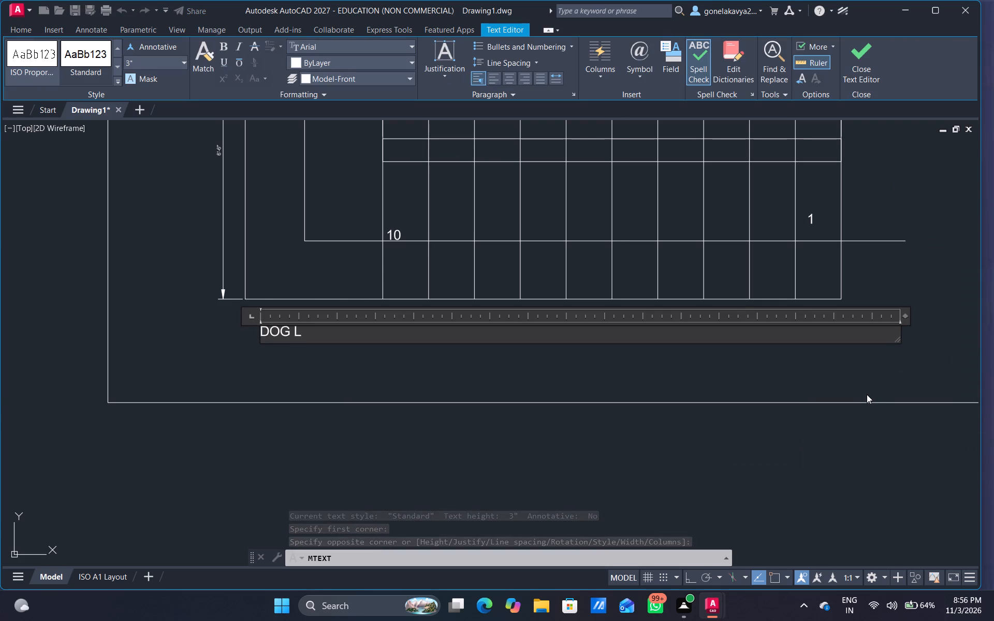
{"action": "type", "text": "EGGED ST"}
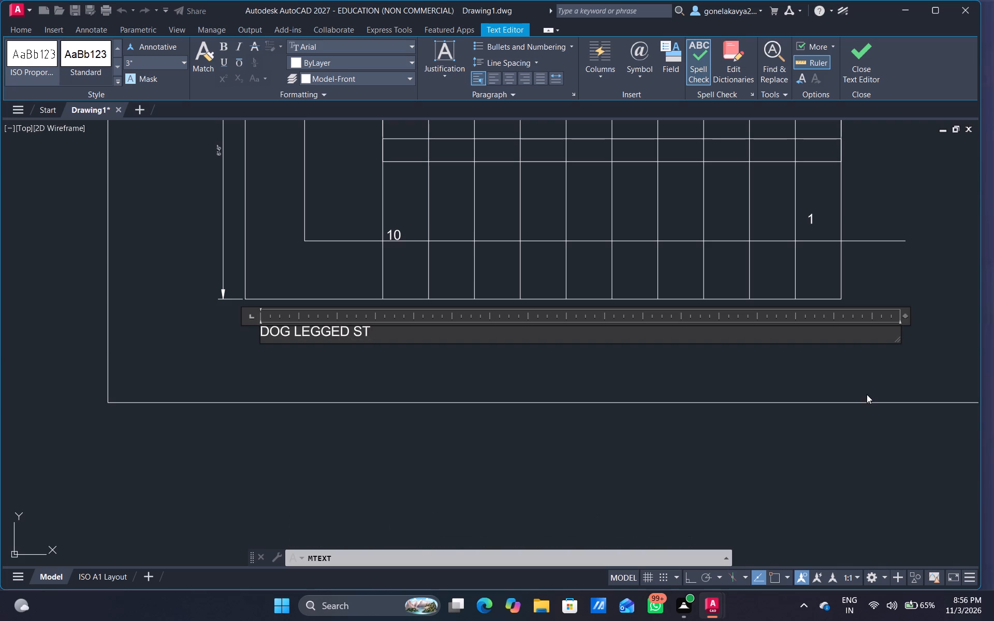
{"action": "key", "text": "a"}
{"action": "type", "text": "IR"}
{"action": "type", "text": "CASE"}
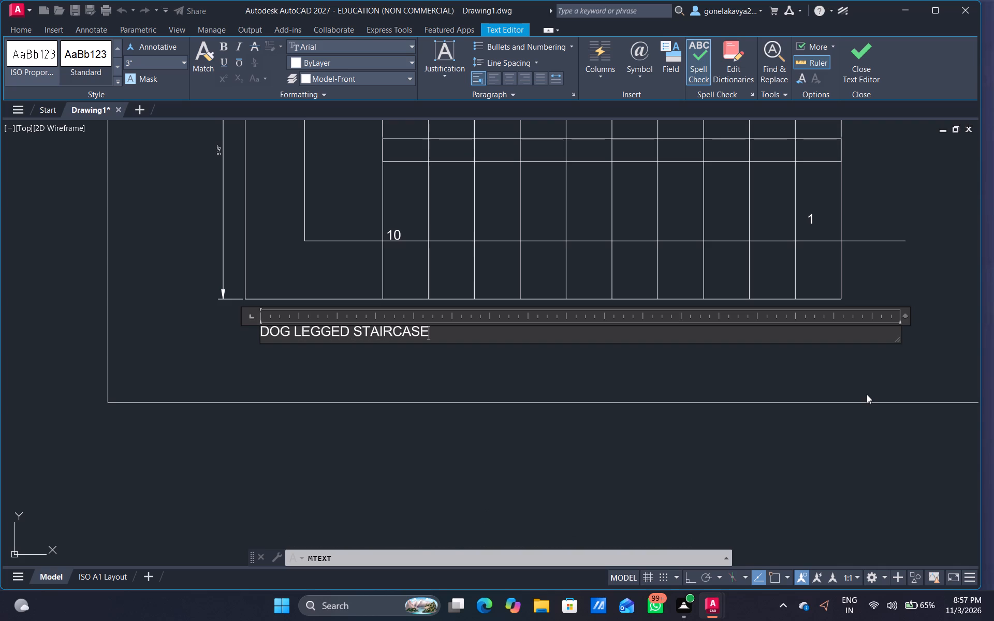
{"action": "left_click", "coordinate": [650, 360]}
Scale the "DOG LEGGED STAIRCASE" title up by a factor of about 4.
{"action": "left_click", "coordinate": [374, 330]}
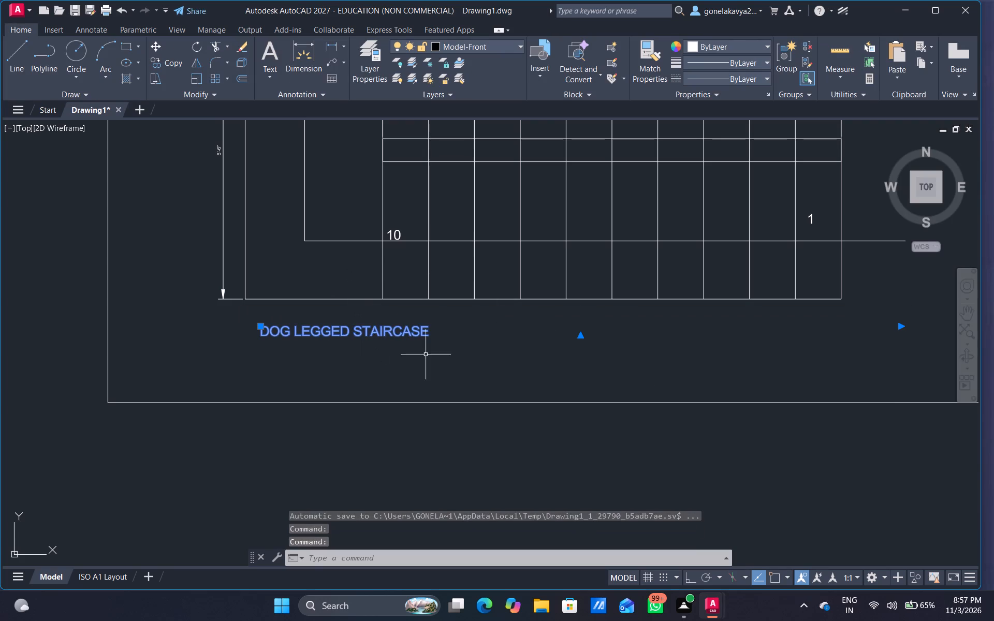
{"action": "right_click", "coordinate": [434, 357]}
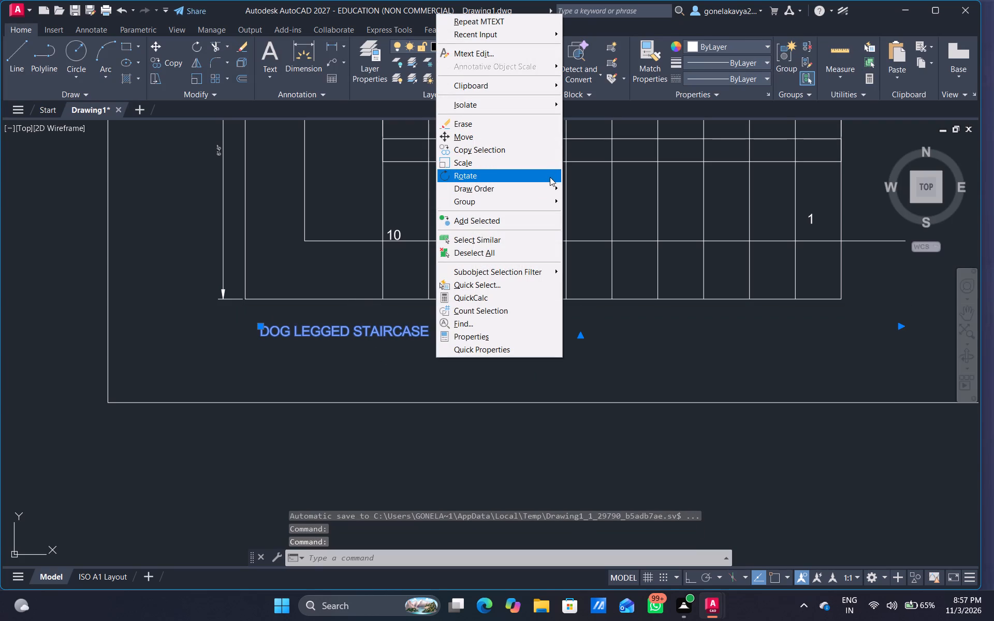
{"action": "left_click", "coordinate": [494, 164]}
{"action": "left_click", "coordinate": [420, 369]}
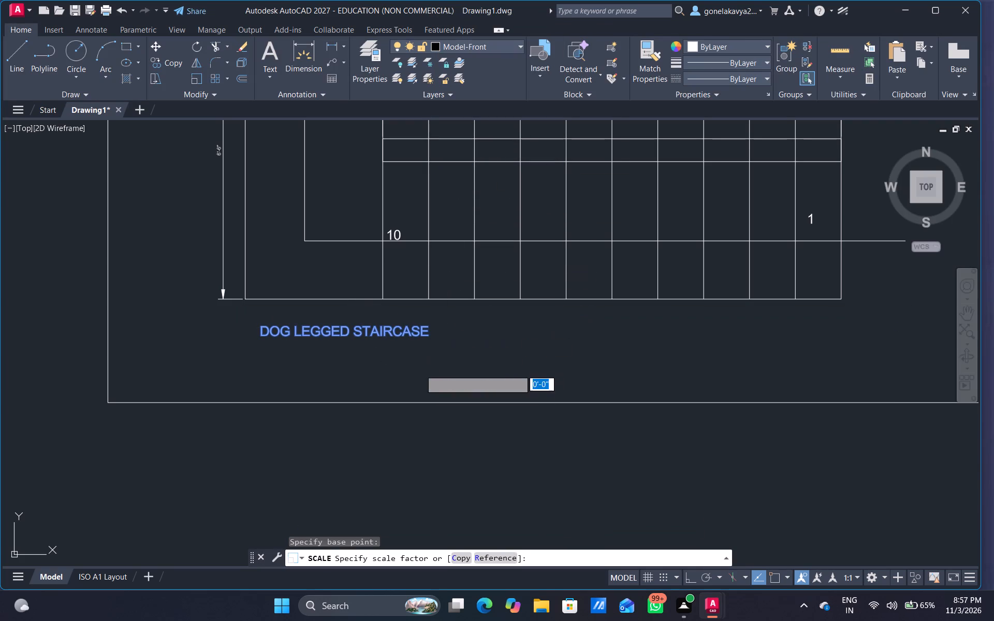
{"action": "scroll", "coordinate": [928, 449], "scroll_direction": "down", "scroll_amount": 2}
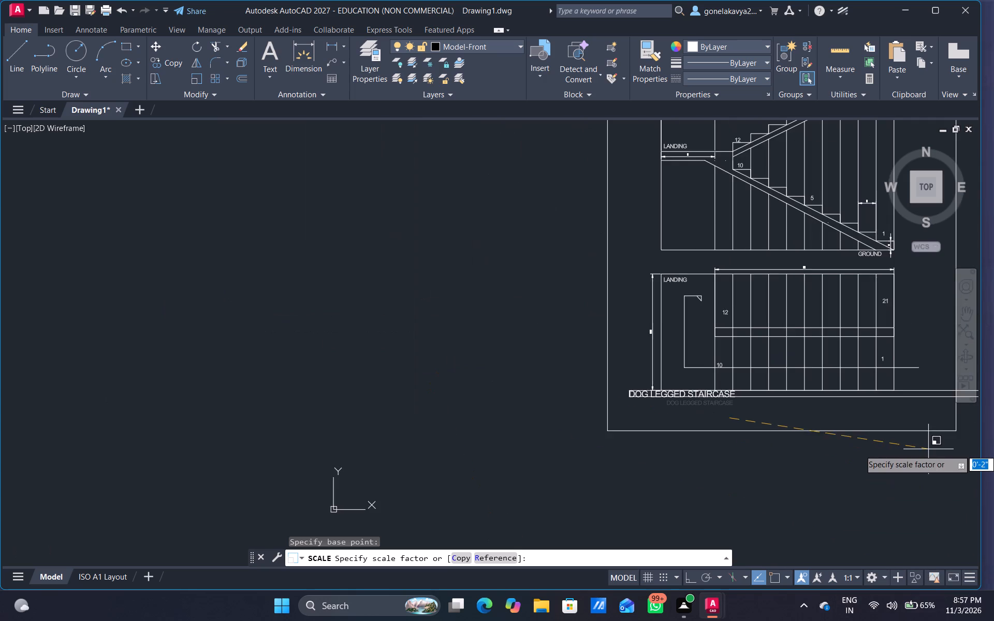
{"action": "middle_click_drag", "start_coordinate": [928, 450], "coordinate": [310, 327]}
{"action": "scroll", "coordinate": [560, 487], "scroll_direction": "down", "scroll_amount": 1}
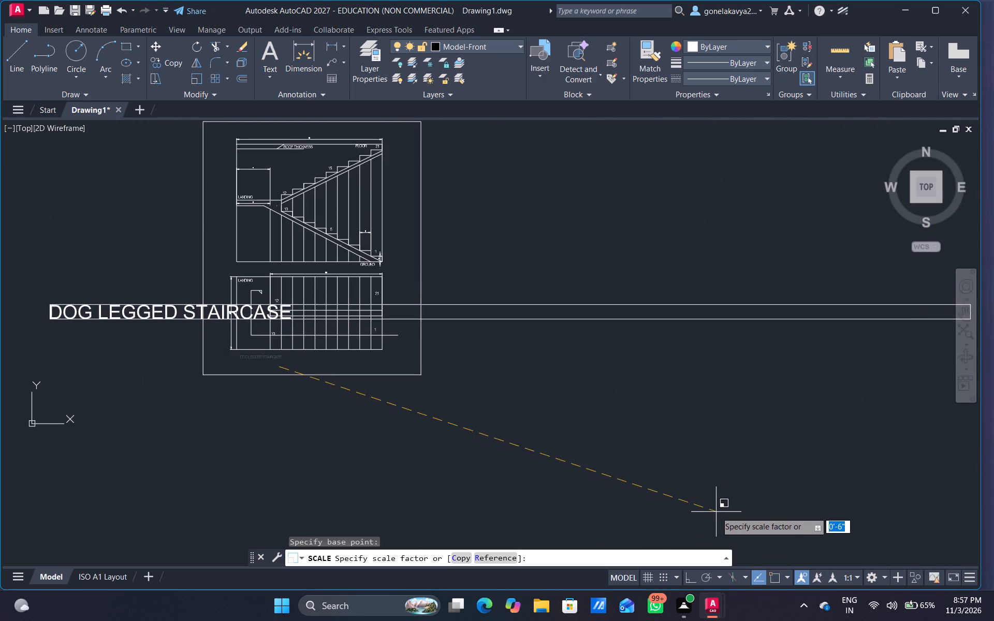
{"action": "left_click", "coordinate": [583, 430]}
Move the enlarged title into the gap between the plan and the border's bottom edge, roughly centred under the plan.
{"action": "left_click", "coordinate": [144, 330]}
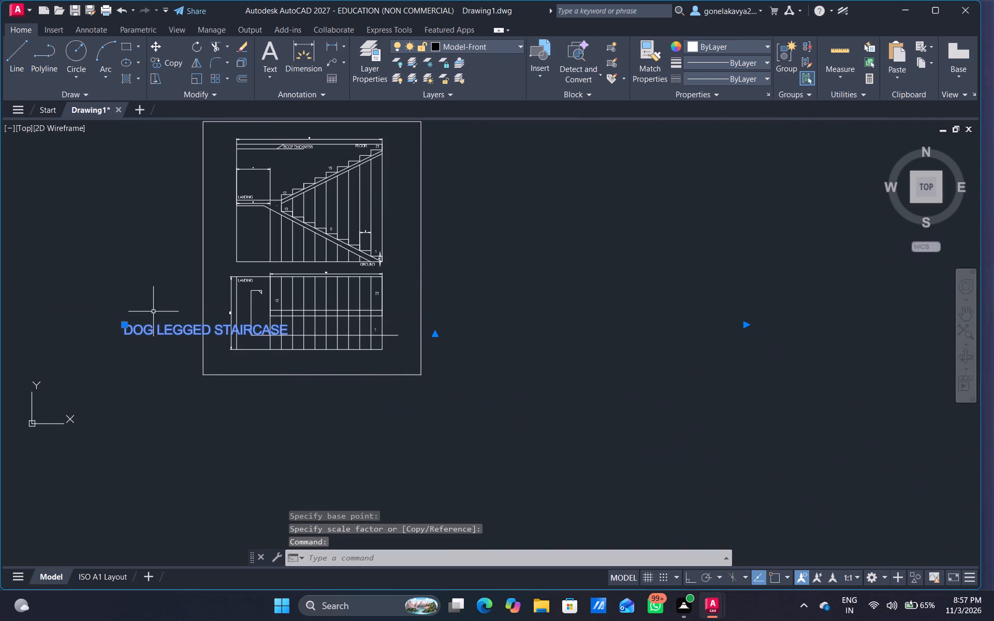
{"action": "right_click", "coordinate": [153, 312]}
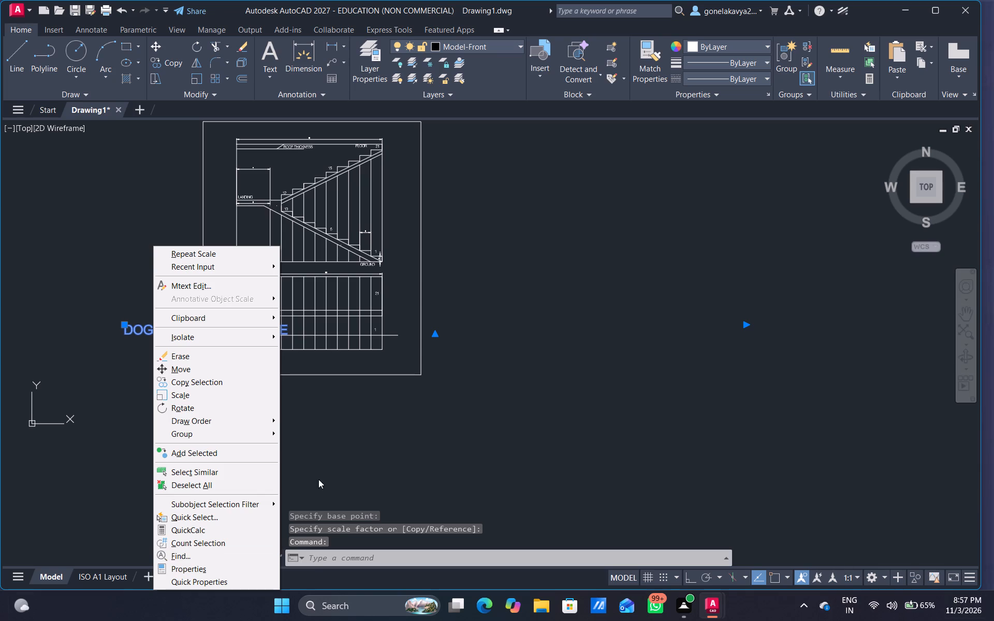
{"action": "left_click", "coordinate": [173, 374]}
{"action": "left_click", "coordinate": [185, 345]}
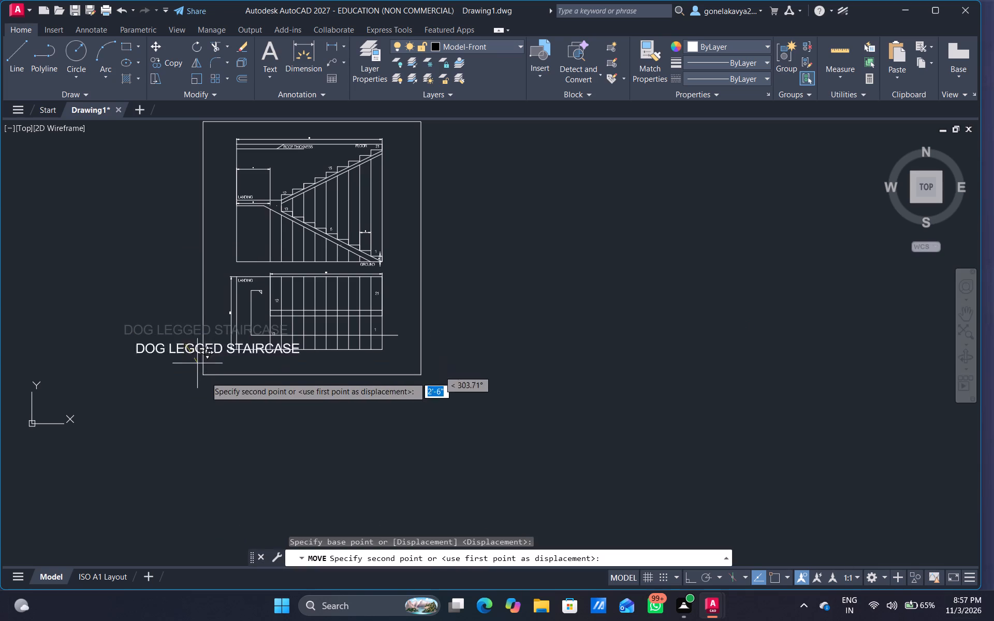
{"action": "left_click", "coordinate": [296, 379]}
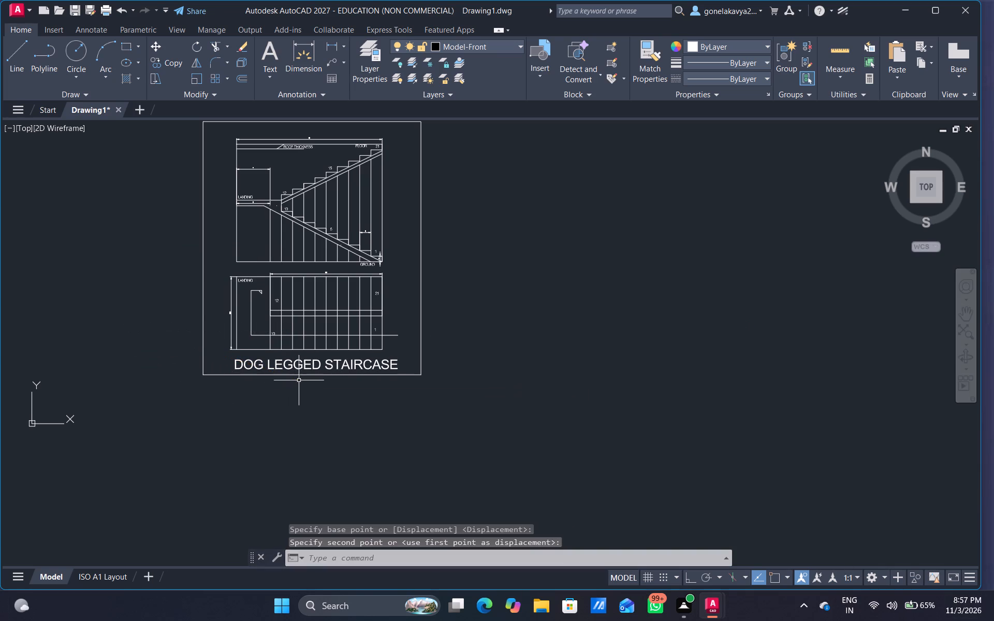
Save the drawing to the Desktop with the file name DOG 3.
{"action": "middle_click_drag", "start_coordinate": [535, 334], "coordinate": [667, 413]}
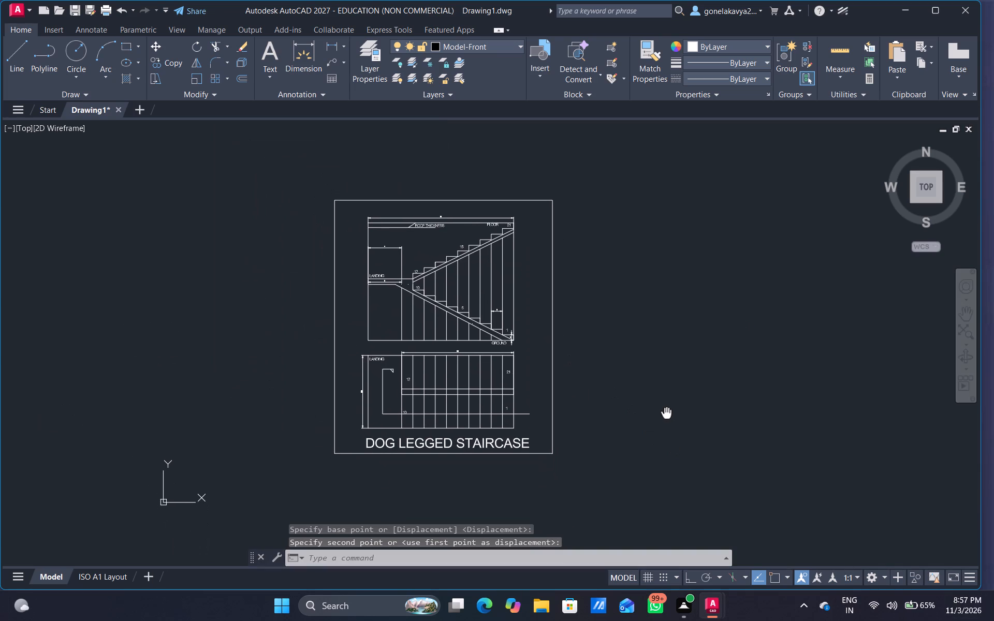
{"action": "middle_click_drag", "start_coordinate": [667, 413], "coordinate": [669, 413]}
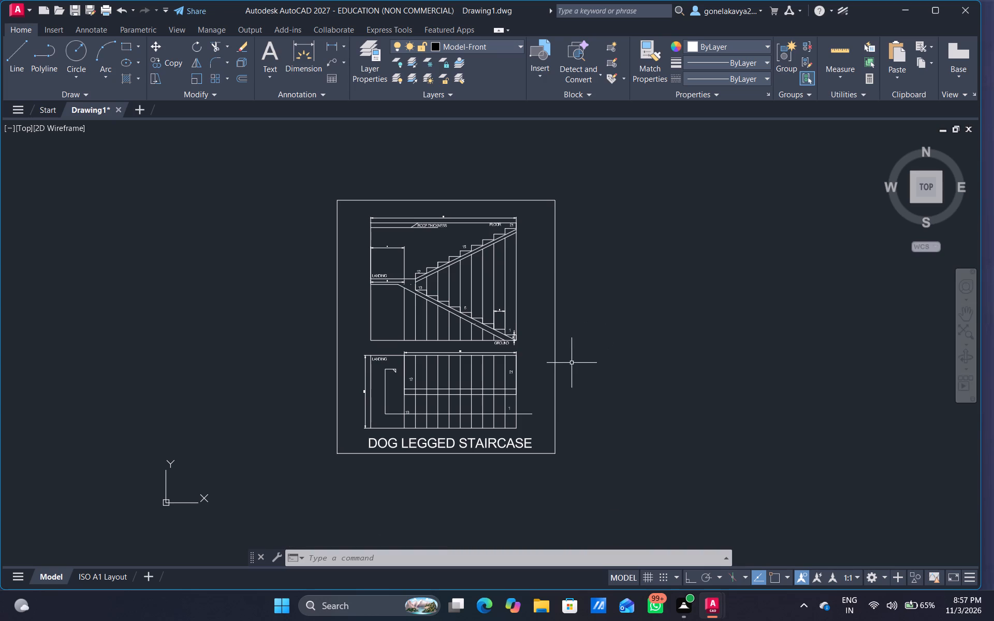
{"action": "key", "text": "ctrl+s"}
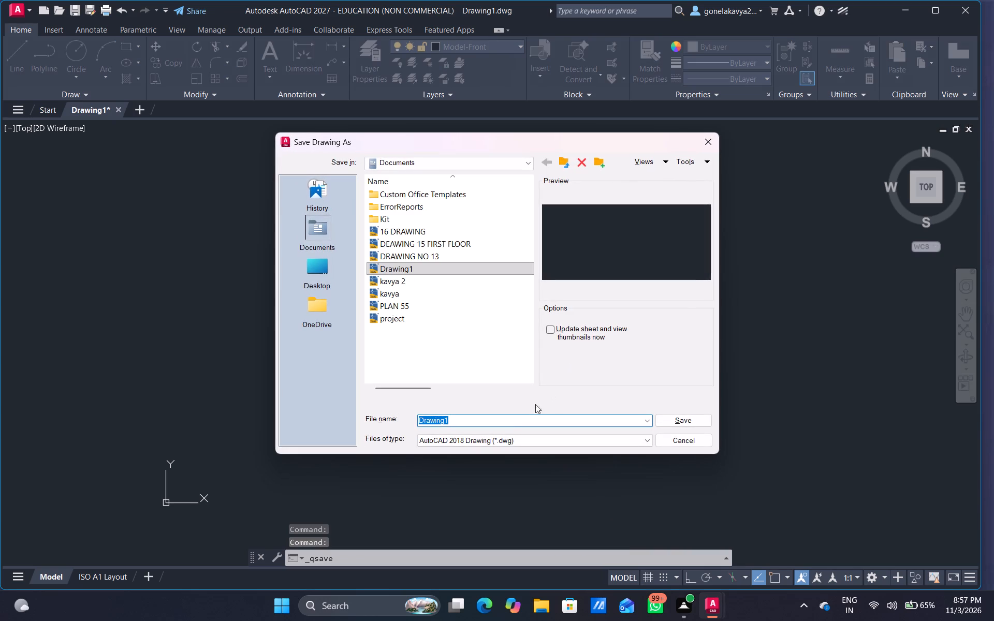
{"action": "key", "text": "BackSpace"}
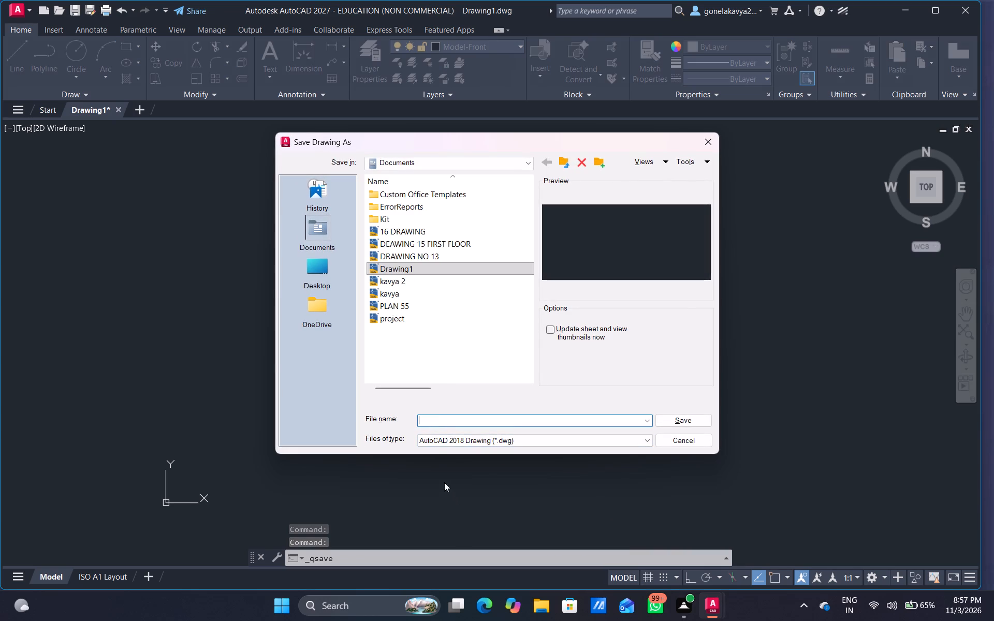
{"action": "left_click", "coordinate": [318, 267]}
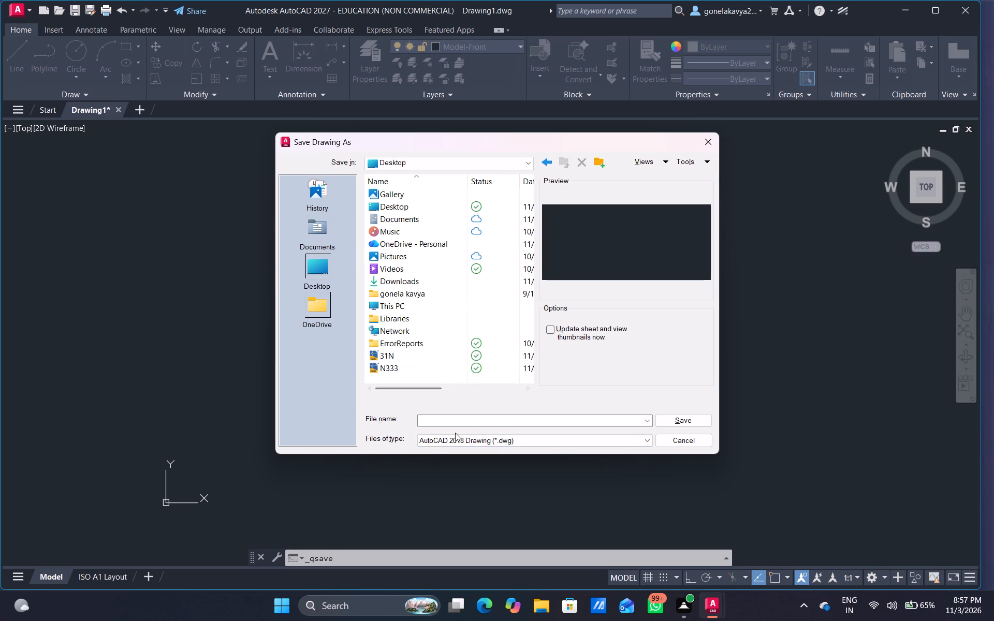
{"action": "left_click", "coordinate": [325, 268]}
{"action": "left_click", "coordinate": [487, 419]}
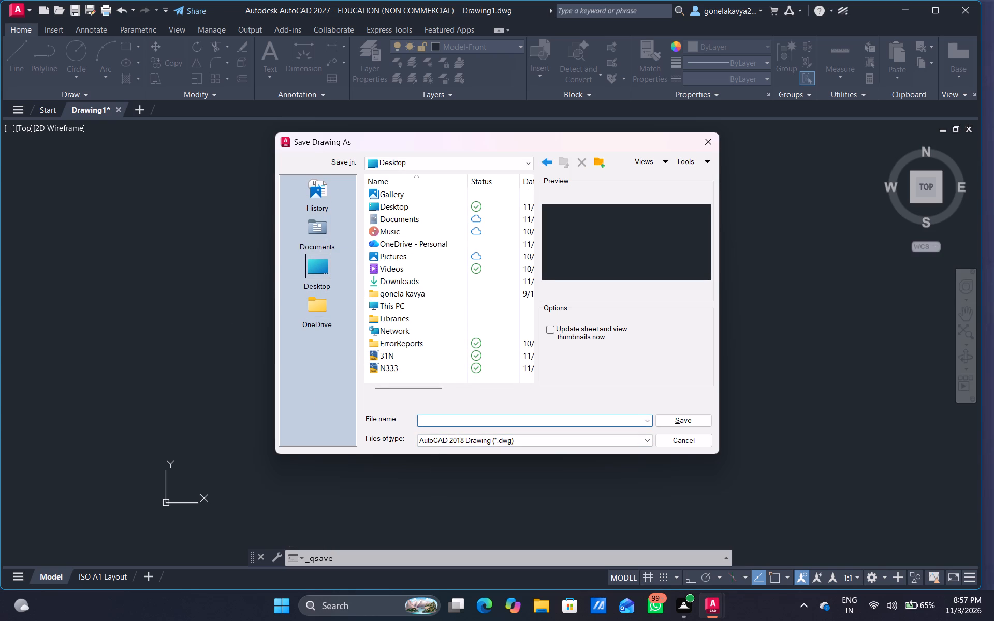
{"action": "type", "text": "DO"}
{"action": "type", "text": "G"}
{"action": "key", "text": "space"}
{"action": "key", "text": "3"}
{"action": "left_click", "coordinate": [680, 418]}
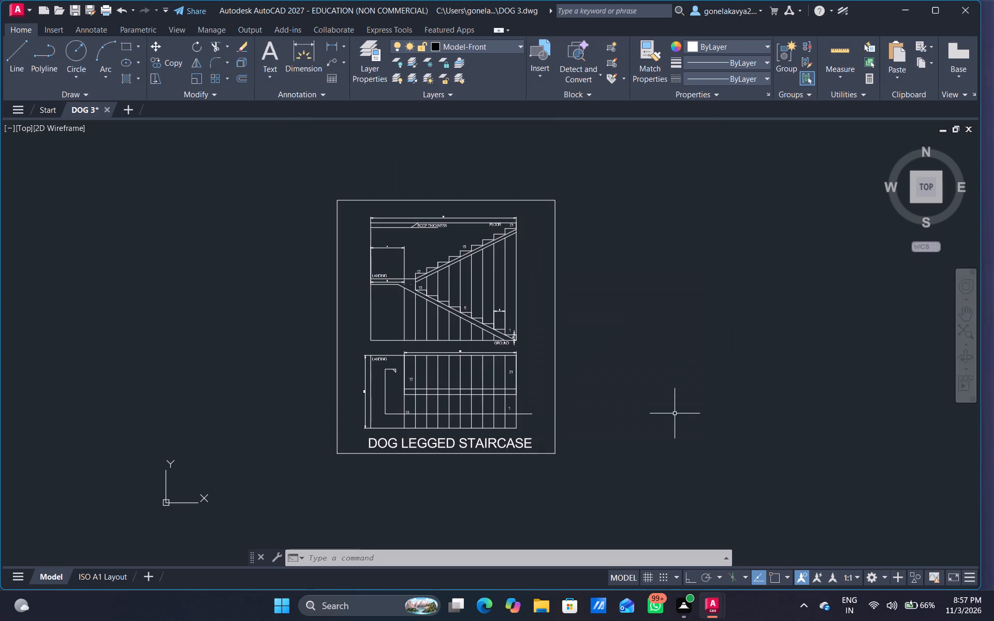
Start a plot of the model and choose DWG To PDF.pc3 as the plotter.
{"action": "left_click", "coordinate": [514, 560]}
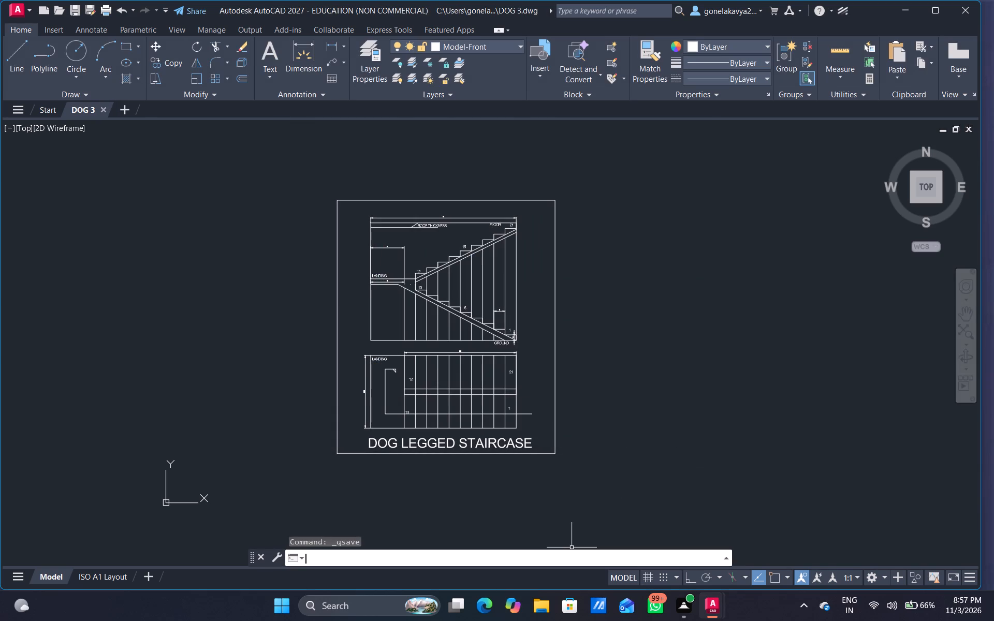
{"action": "key", "text": "p"}
{"action": "key", "text": "l"}
{"action": "key", "text": "o"}
{"action": "key", "text": "t"}
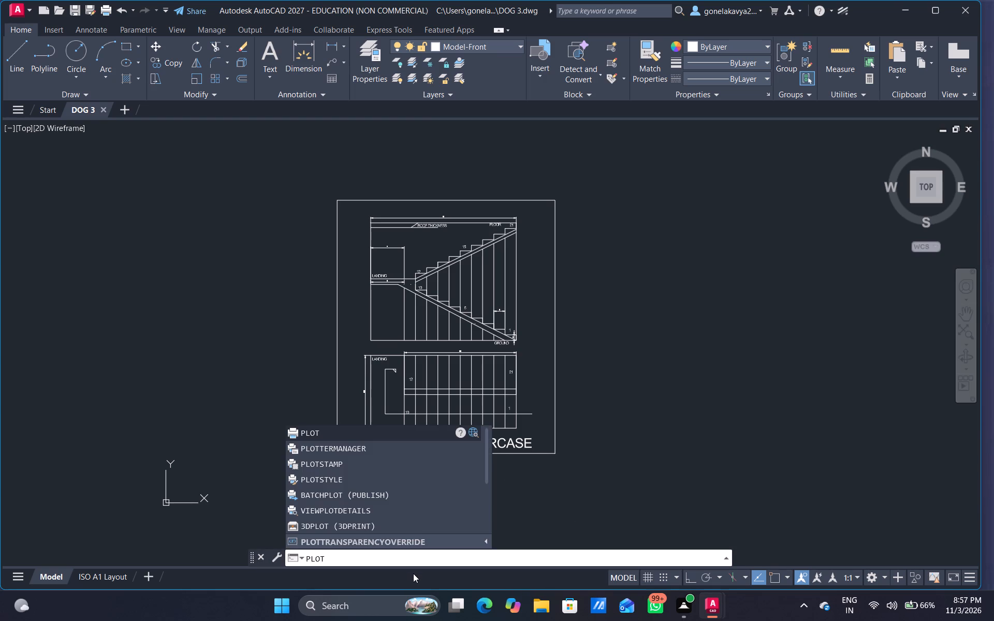
{"action": "left_click", "coordinate": [310, 433]}
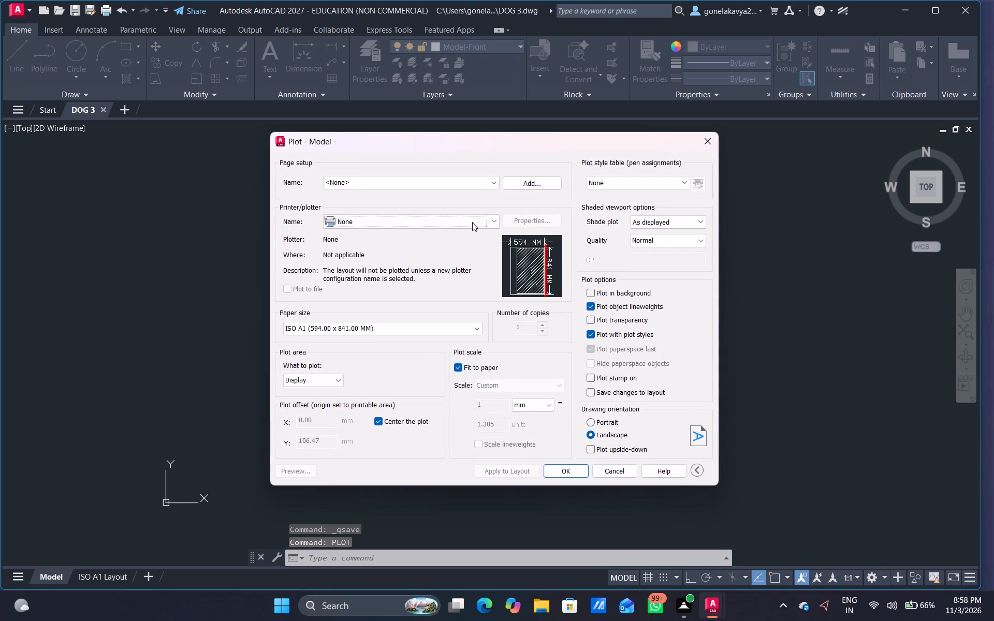
{"action": "left_click", "coordinate": [471, 224]}
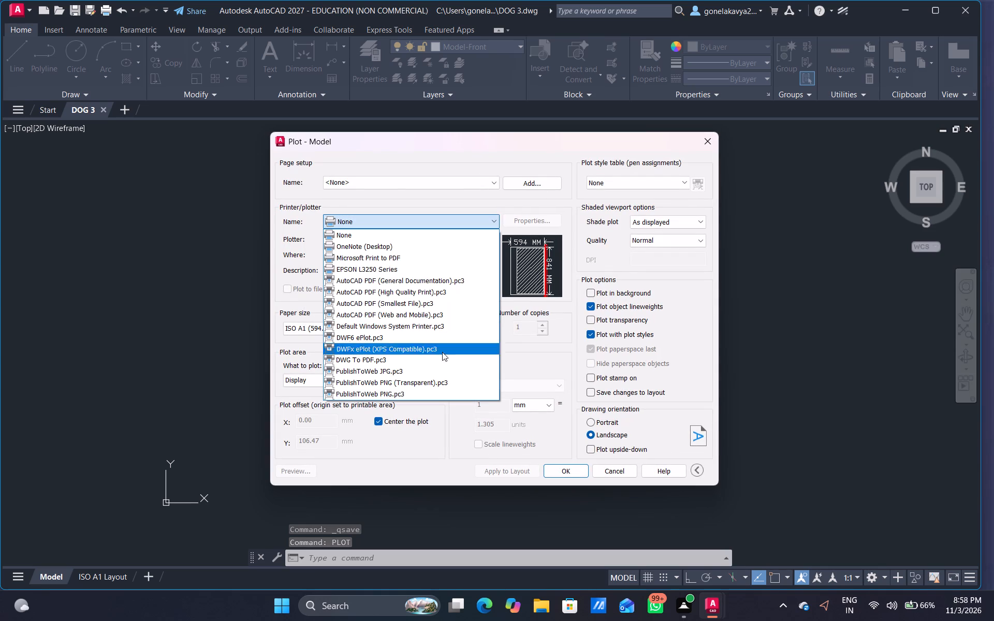
{"action": "left_click", "coordinate": [437, 359]}
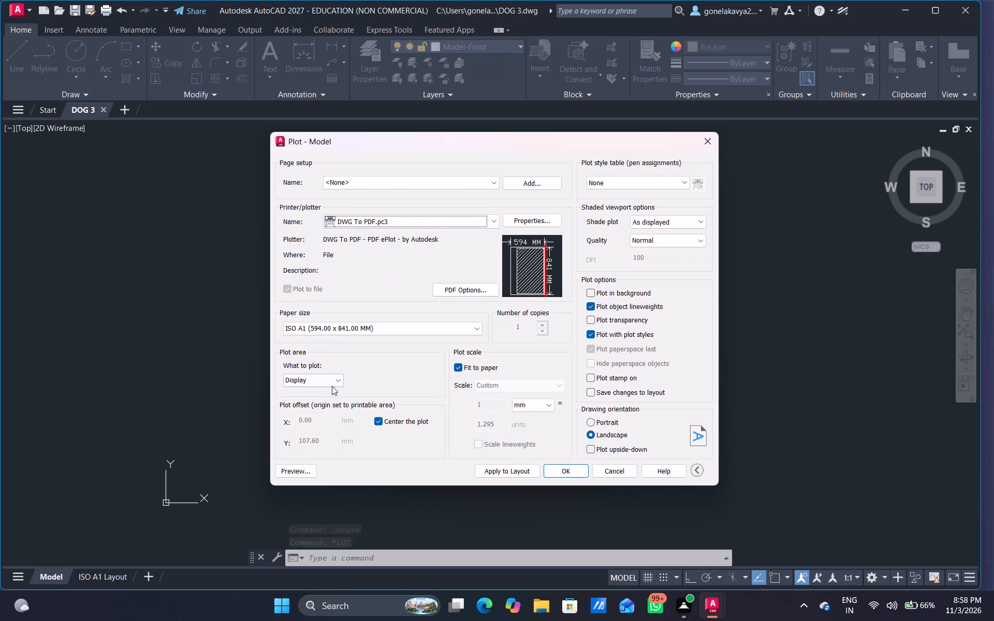
Set the plot area to a window enclosing the whole bordered staircase drawing and its title.
{"action": "left_click", "coordinate": [332, 386]}
{"action": "left_click", "coordinate": [328, 418]}
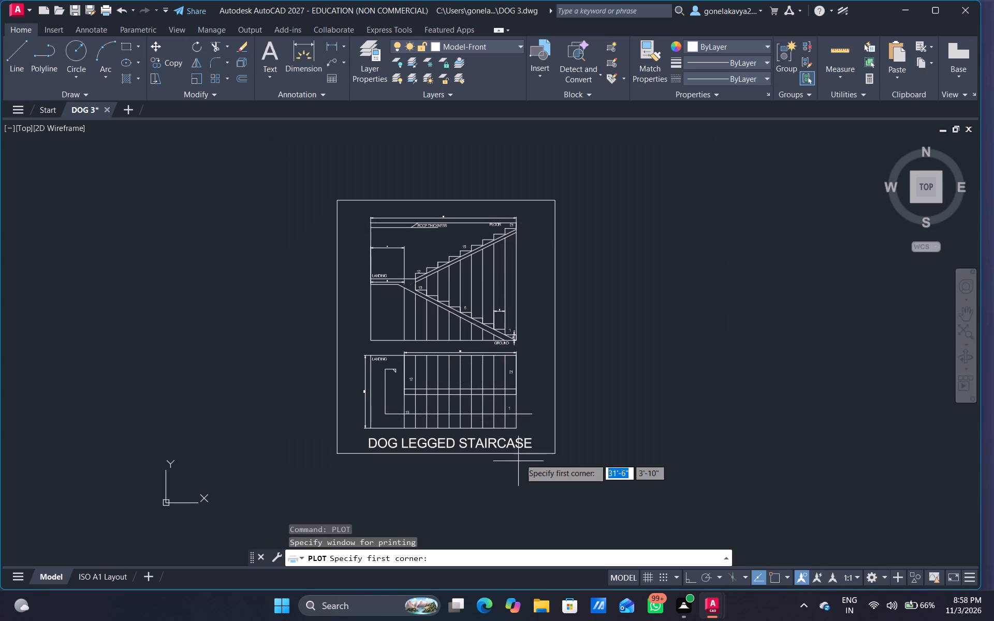
{"action": "left_click_drag", "start_coordinate": [291, 162], "coordinate": [296, 165]}
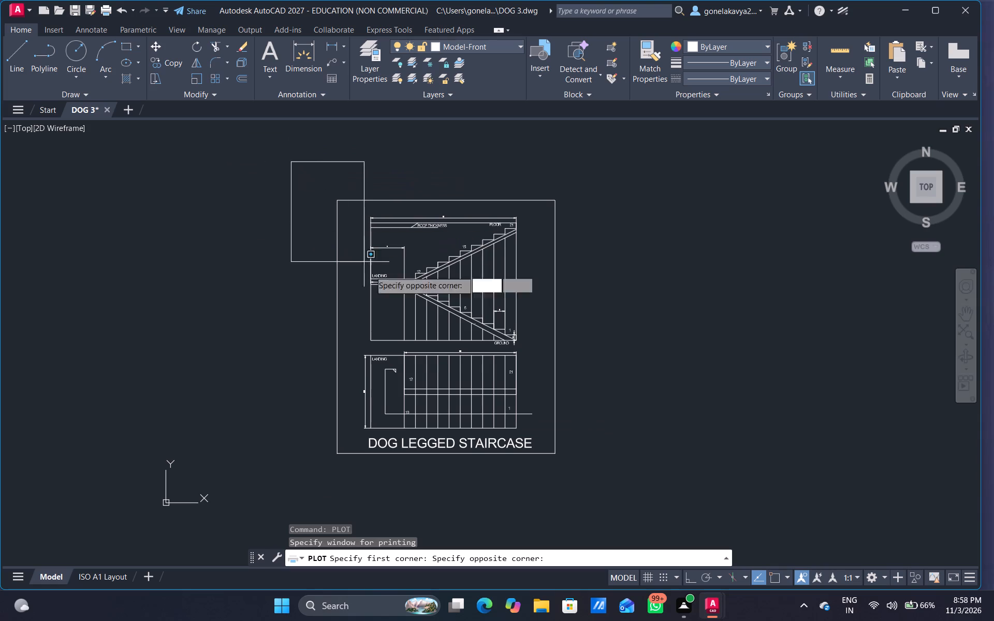
{"action": "left_click", "coordinate": [635, 487]}
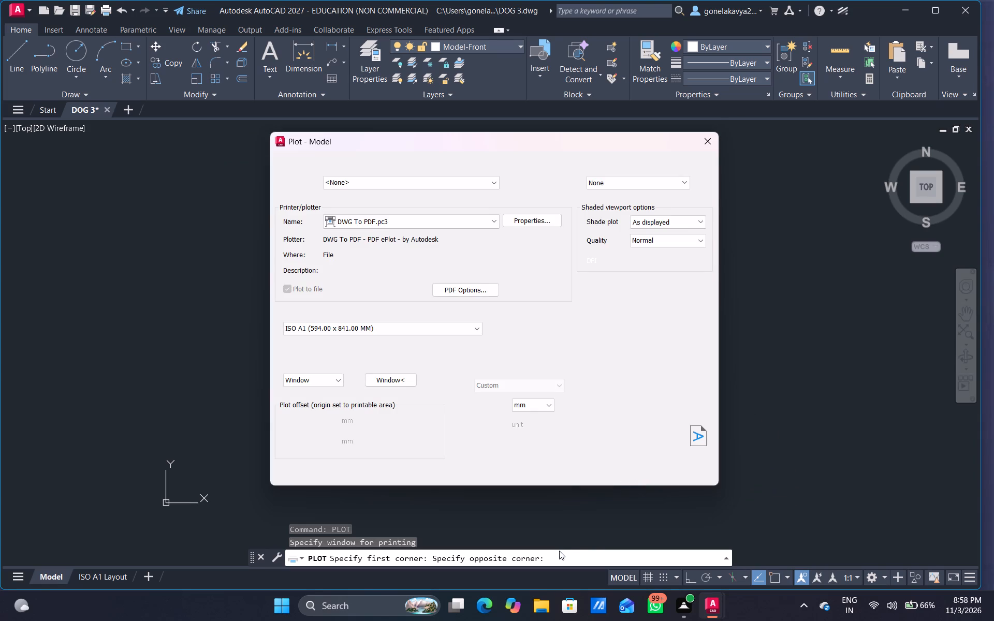
Plot the drawing to the Desktop as DOG 3-Model.pdf and close the PDF viewer.
{"action": "left_click", "coordinate": [581, 467]}
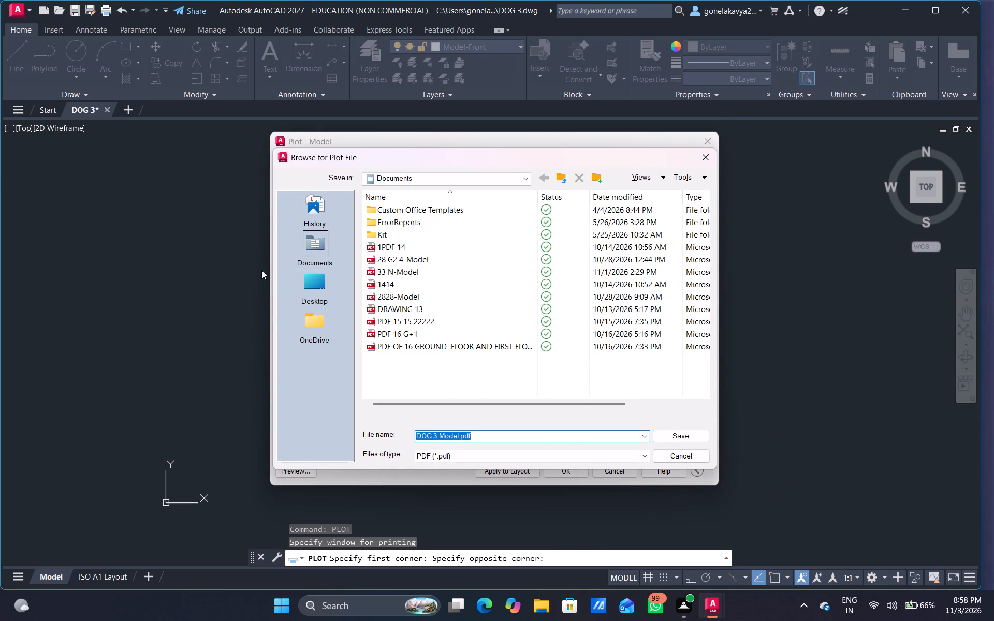
{"action": "left_click", "coordinate": [323, 293]}
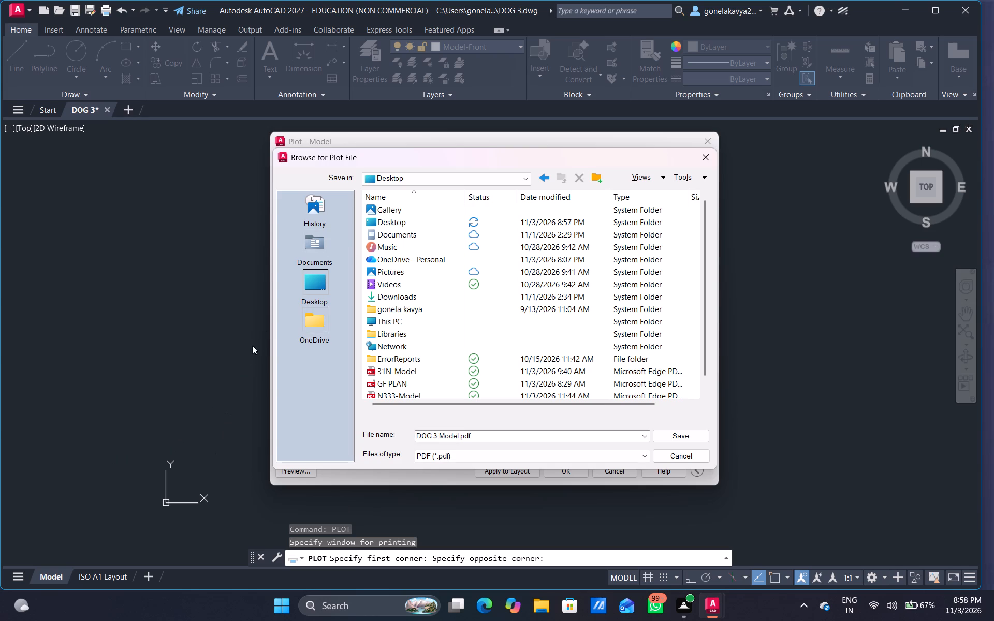
{"action": "left_click", "coordinate": [319, 273]}
{"action": "left_click", "coordinate": [692, 437]}
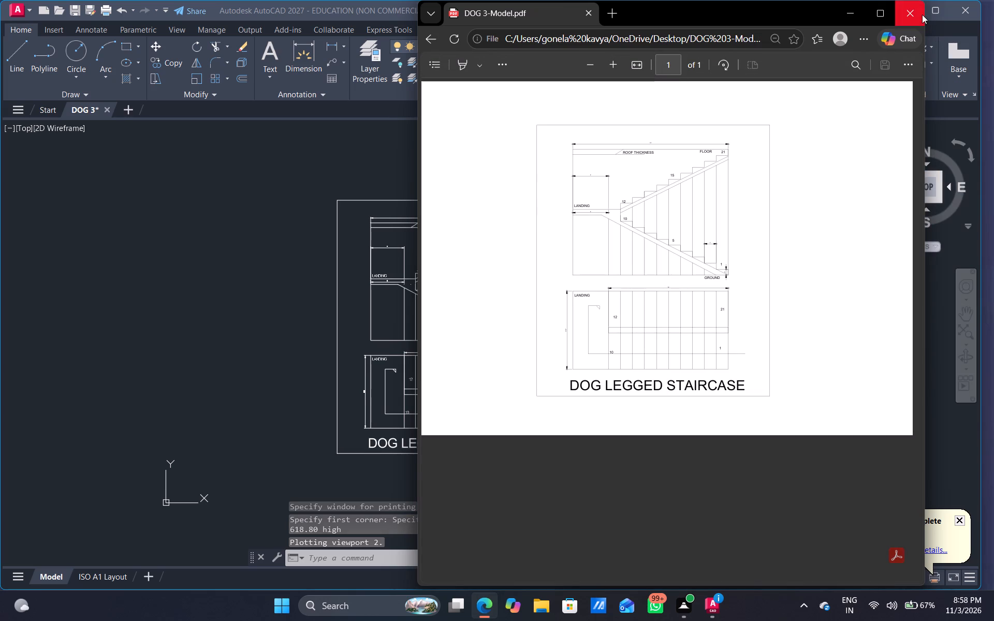
{"action": "left_click", "coordinate": [922, 14]}
{"action": "left_click", "coordinate": [911, 21]}
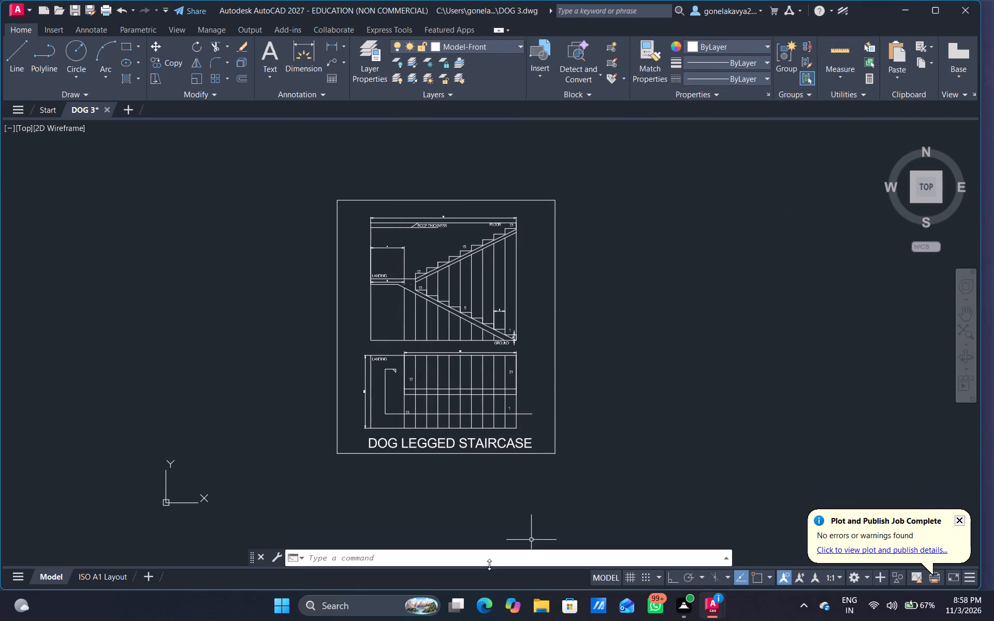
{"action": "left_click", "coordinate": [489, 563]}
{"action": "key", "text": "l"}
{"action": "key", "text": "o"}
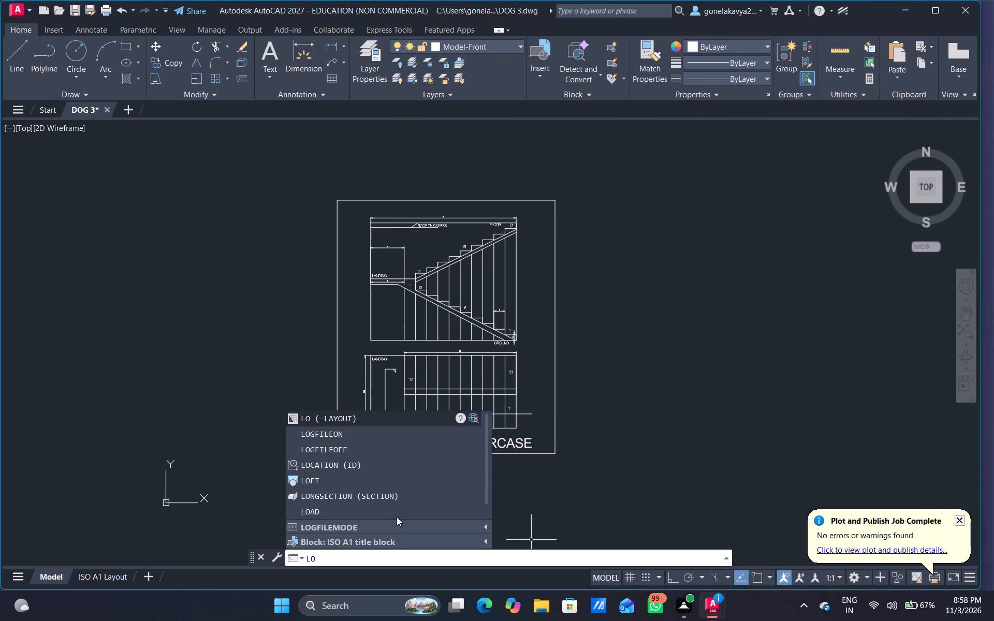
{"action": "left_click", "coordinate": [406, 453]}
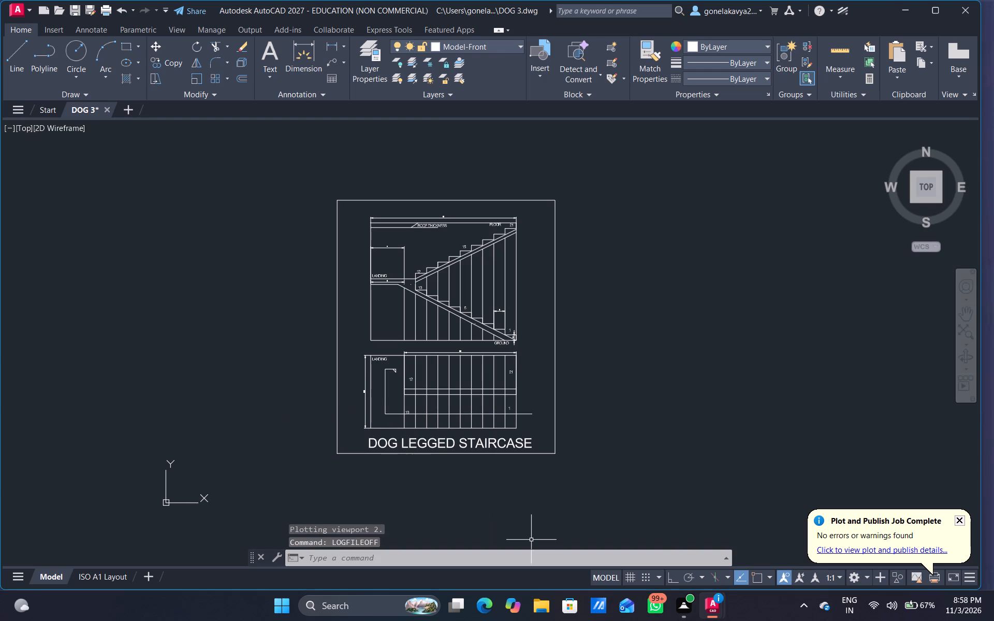
Quit AutoCAD, saving the changes to DOG 3.dwg.
{"action": "left_click", "coordinate": [973, 8]}
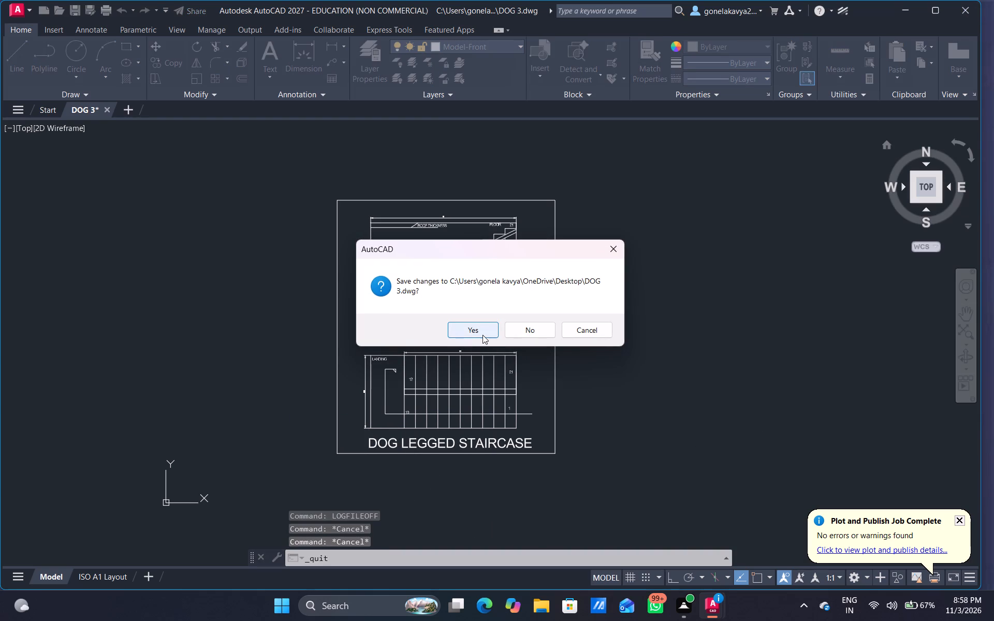
{"action": "left_click", "coordinate": [483, 335]}
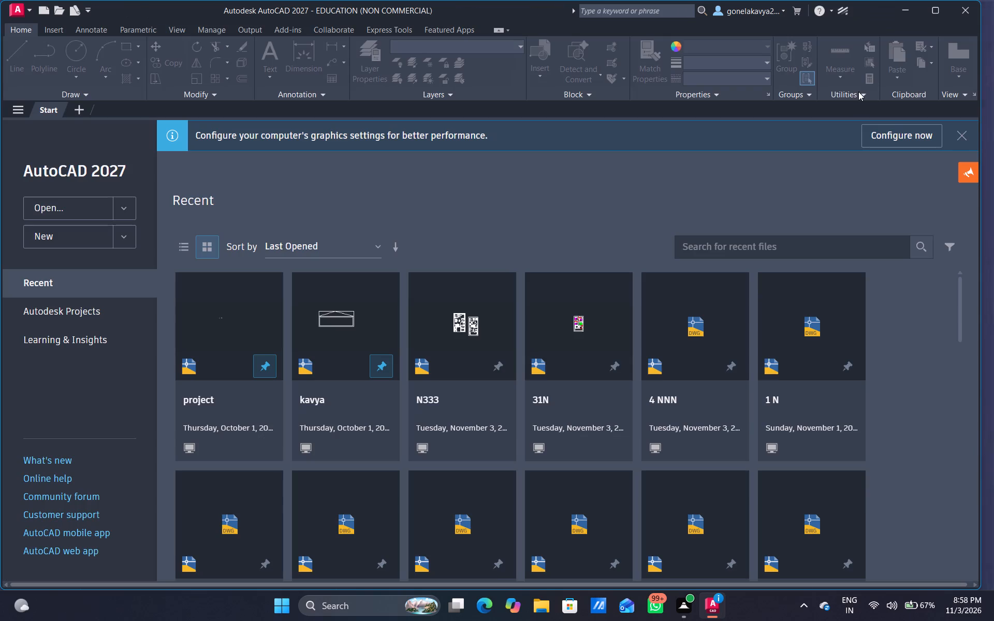